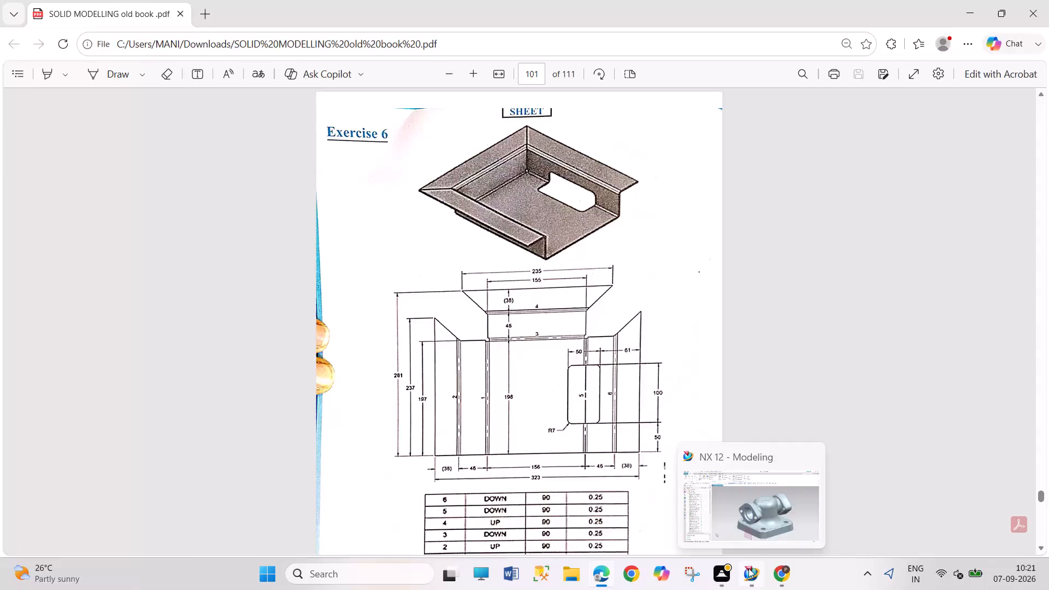
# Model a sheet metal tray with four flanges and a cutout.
# Close the Chrome search window and switch to NX 12.
pyautogui.click(814, 459)
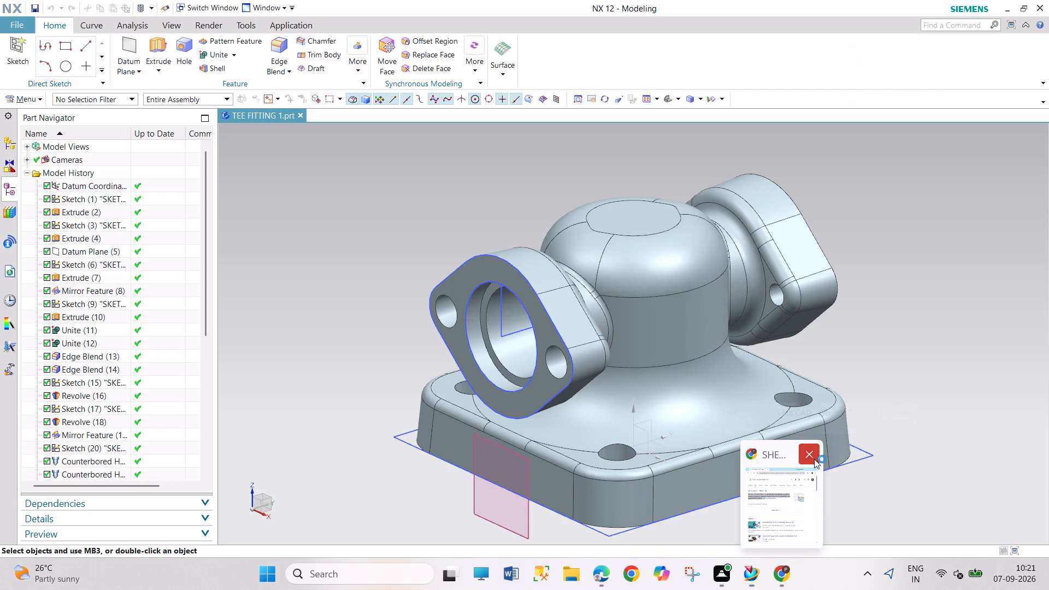
pyautogui.moveTo(324, 259); pyautogui.dragTo(385, 385)
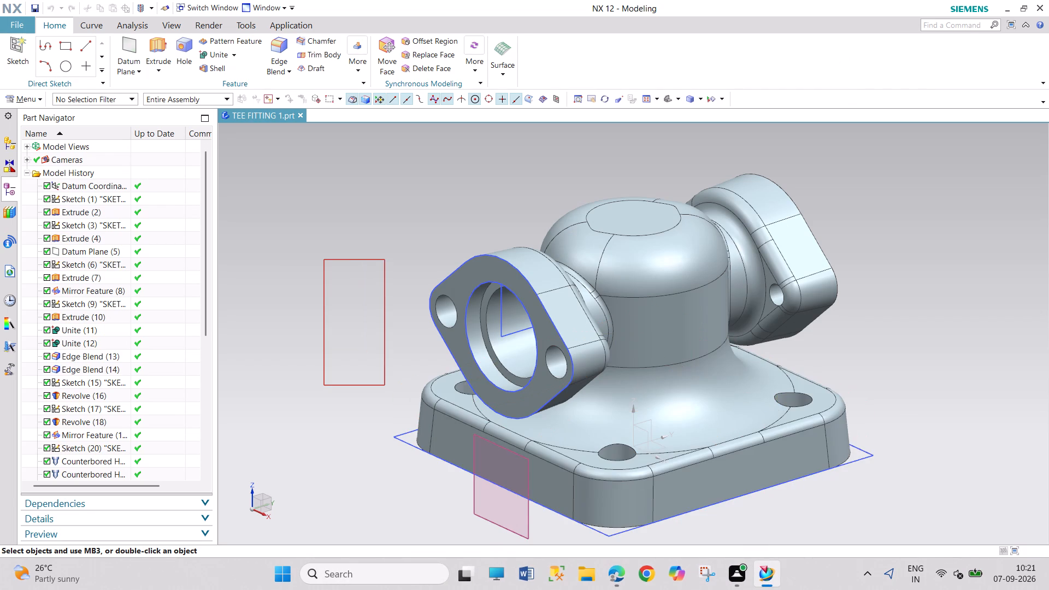
# Start a new part from the Model template and set its folder to D:\DESKTOP2\NX CAD CADDESK.
pyautogui.hotkey('ctrl', 'n')
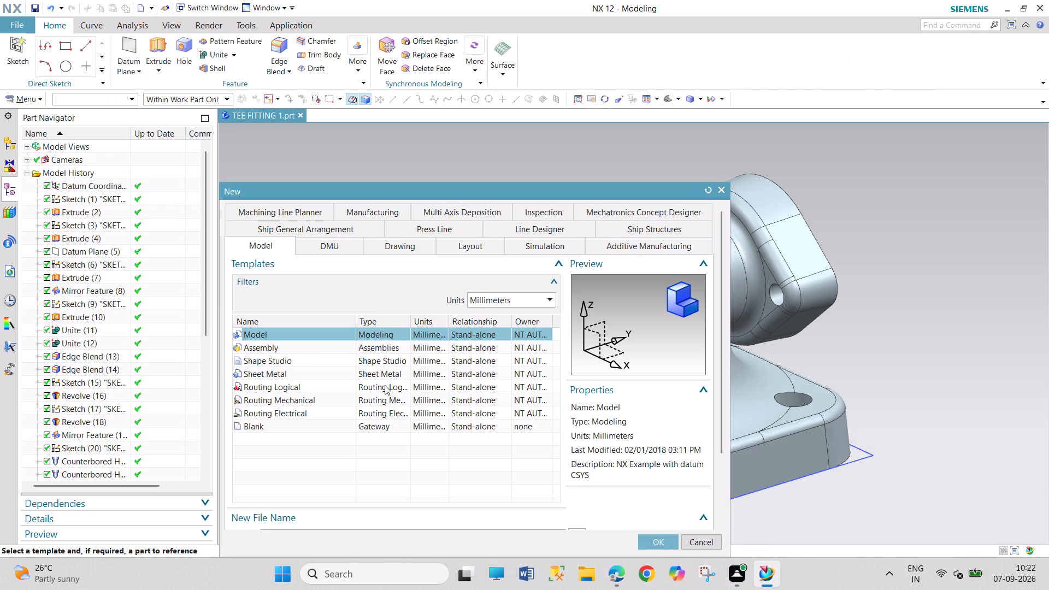
pyautogui.scroll(-3, 476, 439)
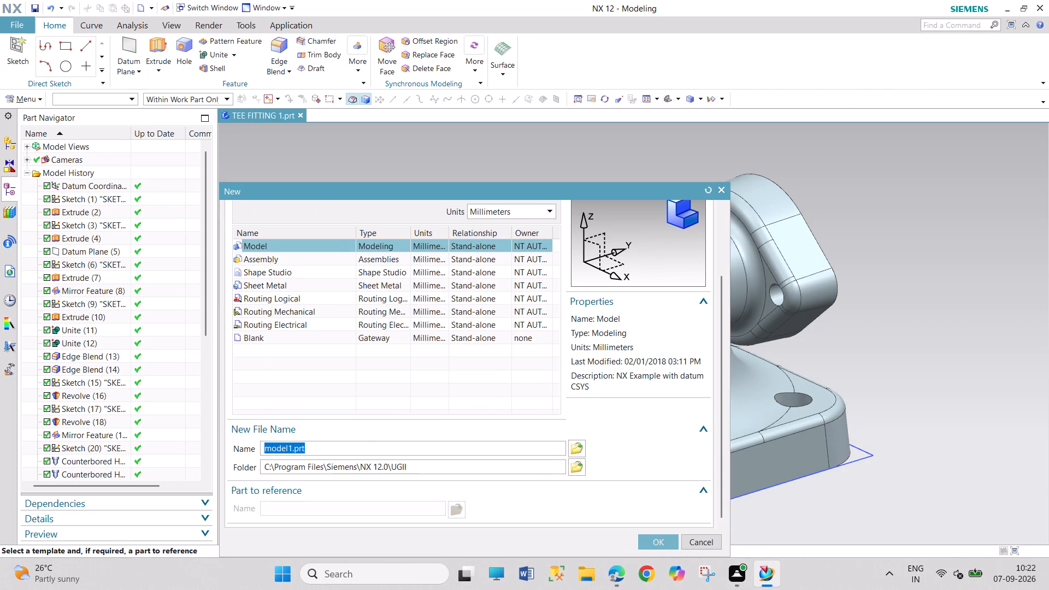
pyautogui.click(571, 469)
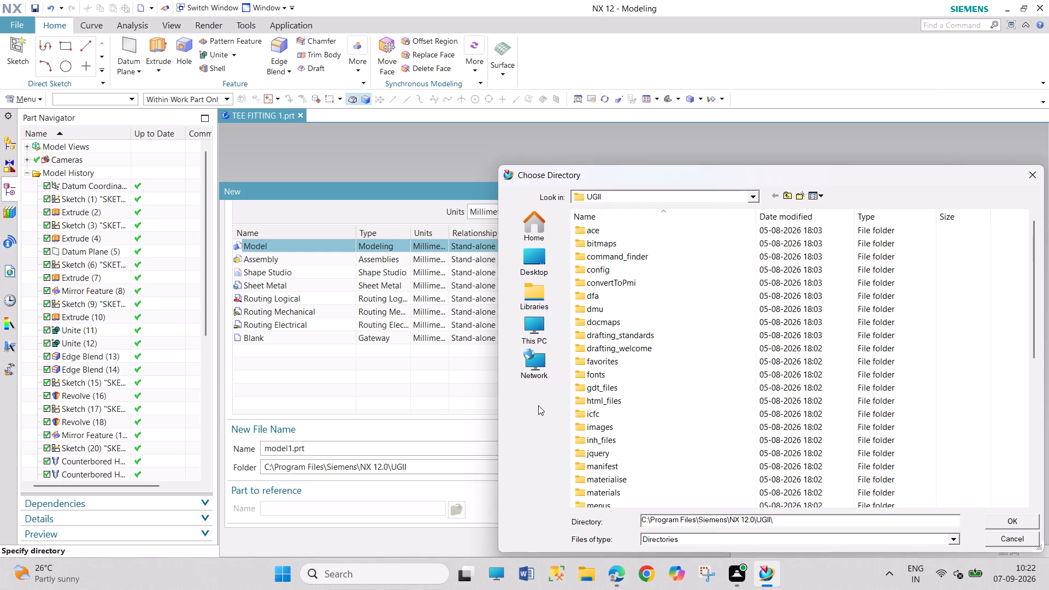
pyautogui.click(549, 337)
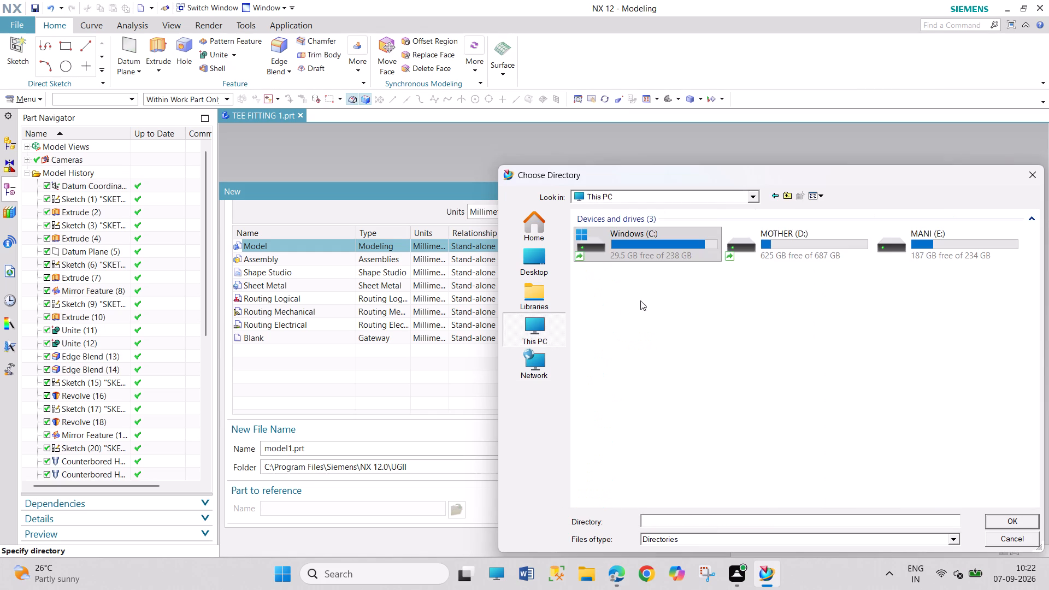
pyautogui.doubleClick(782, 243)
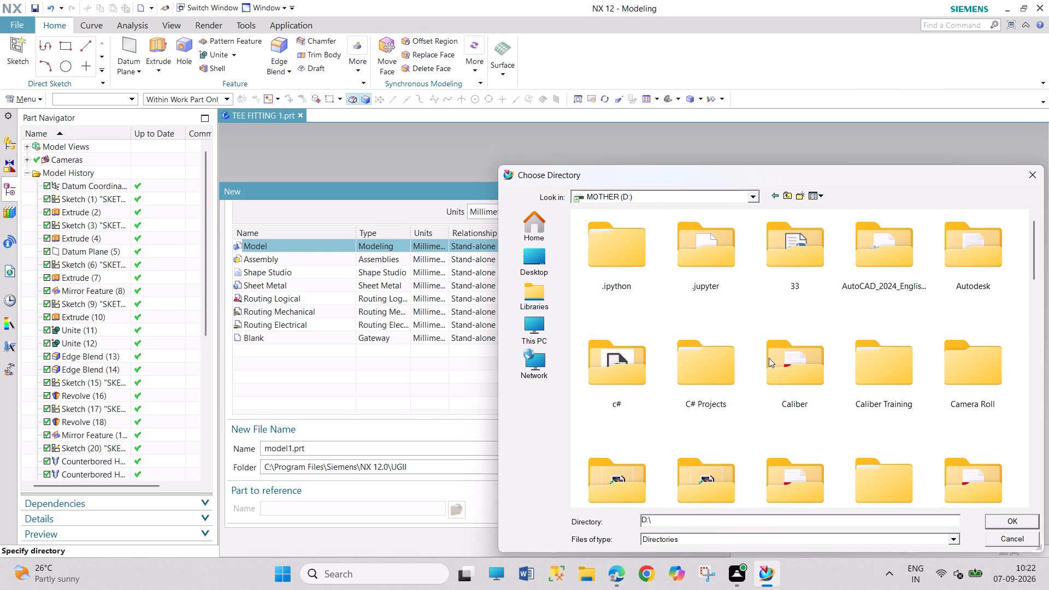
pyautogui.doubleClick(1002, 500)
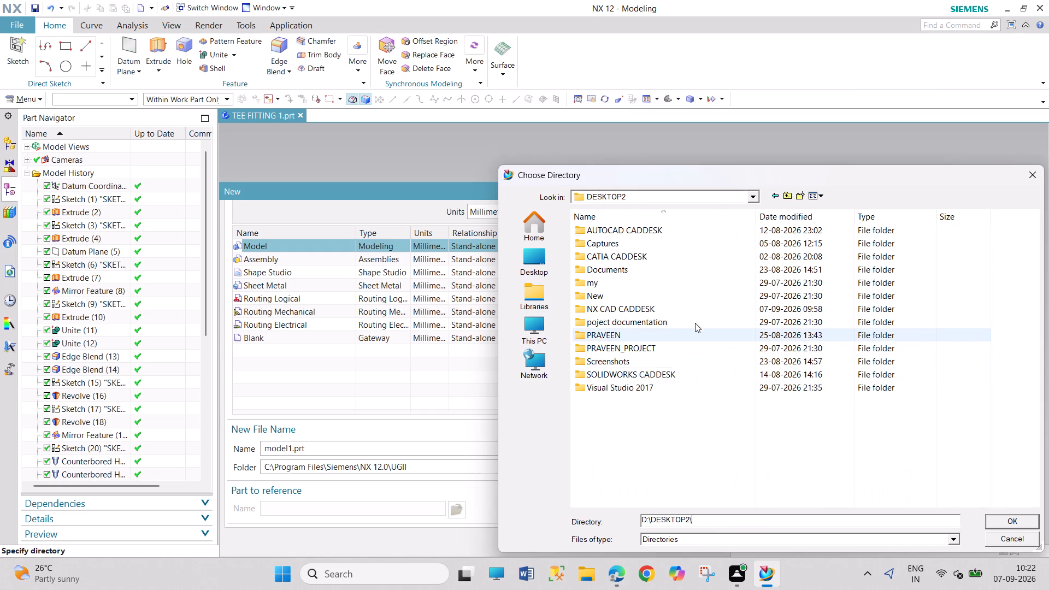
pyautogui.doubleClick(693, 309)
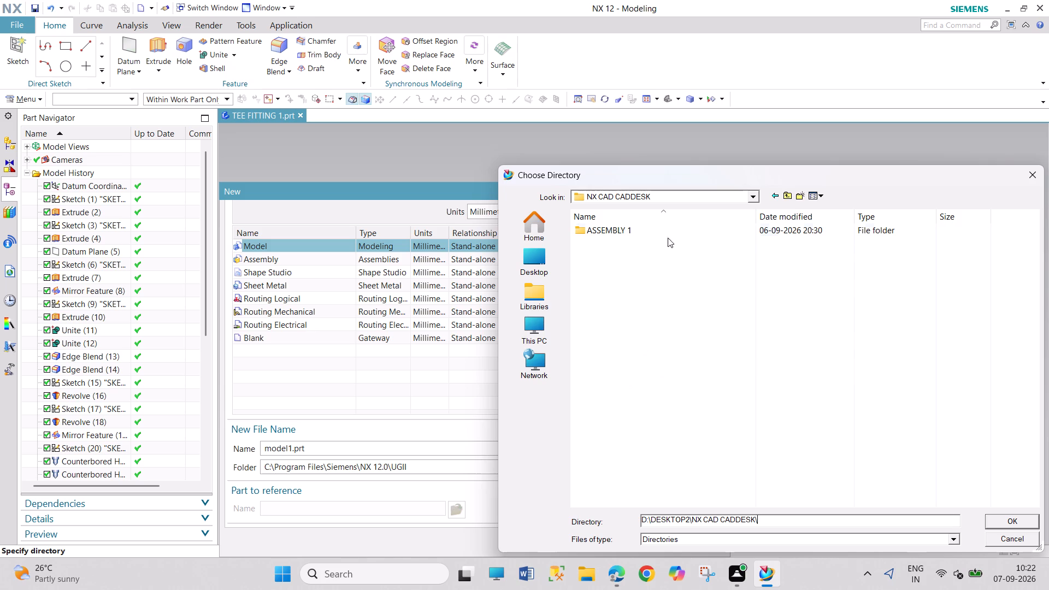
pyautogui.click(1016, 518)
# Name the new part SHEET METAL 6 and create it.
pyautogui.doubleClick(444, 441)
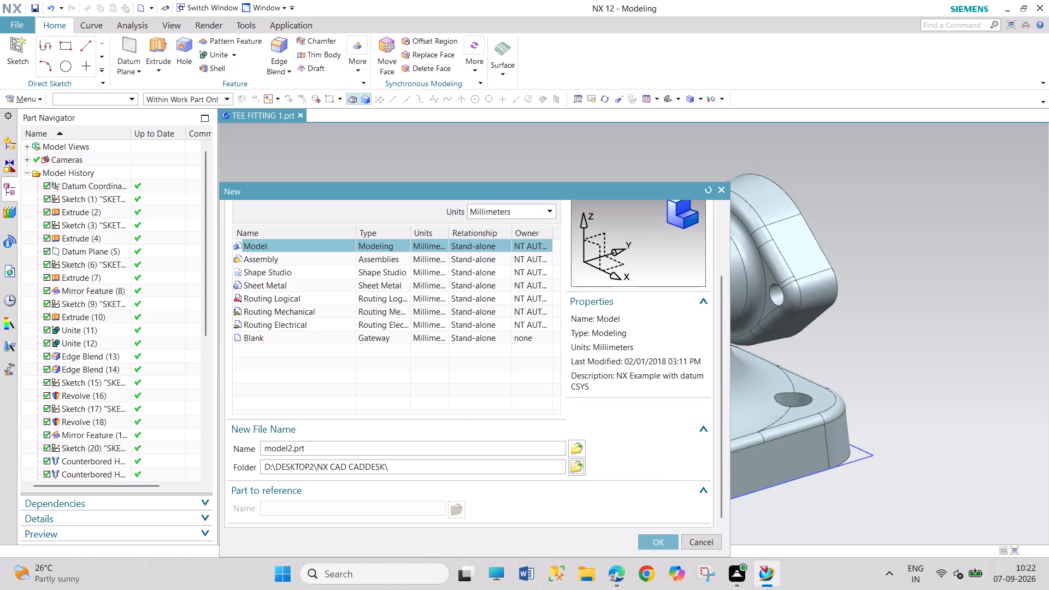
pyautogui.click(445, 451)
pyautogui.click(445, 452)
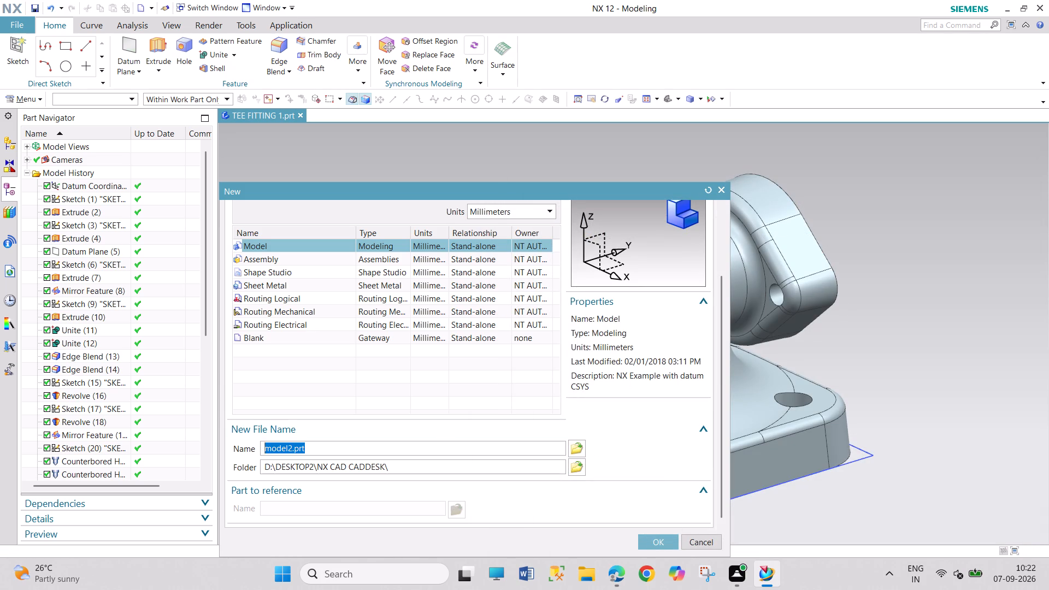
pyautogui.write('SHEET META')
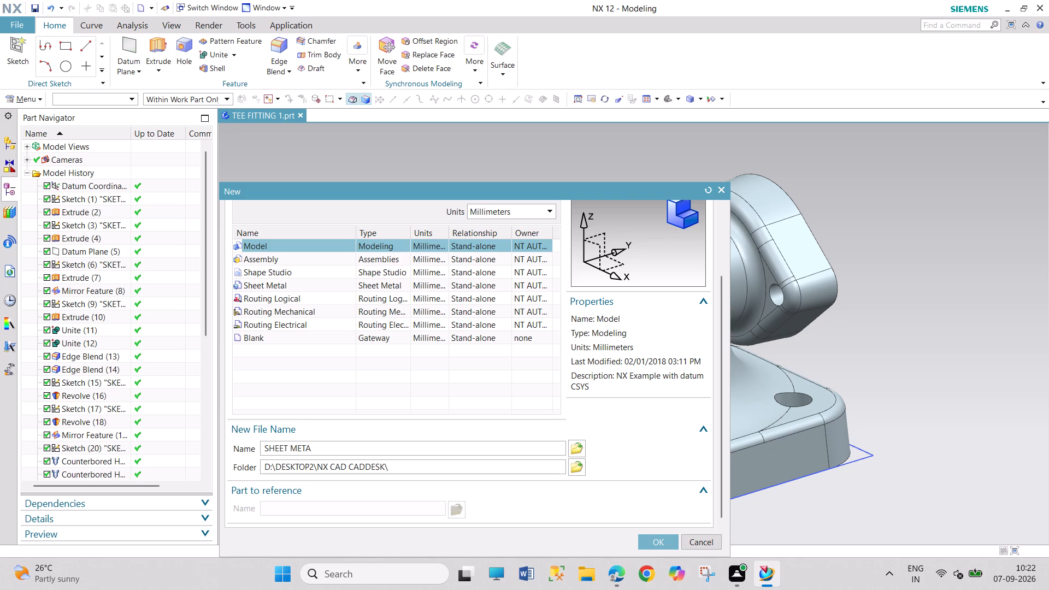
pyautogui.write('L')
pyautogui.press('space')
pyautogui.press('6')
pyautogui.press('Return')
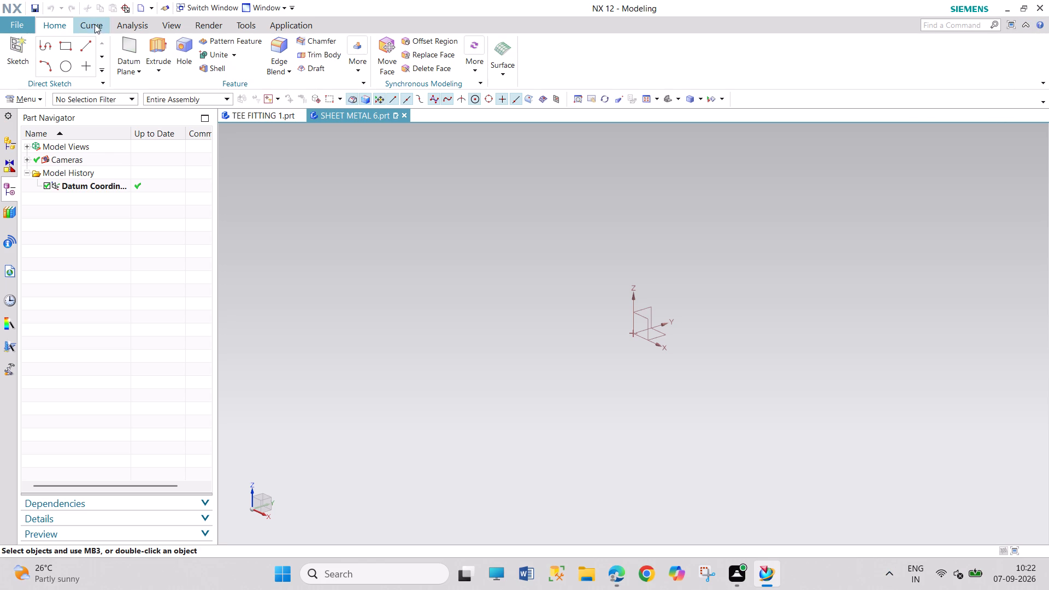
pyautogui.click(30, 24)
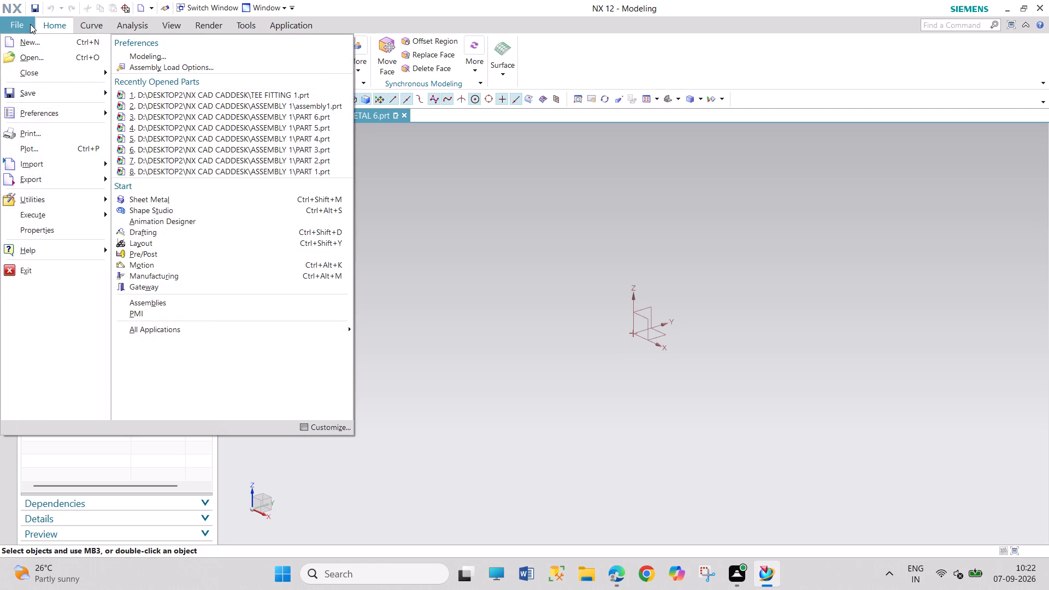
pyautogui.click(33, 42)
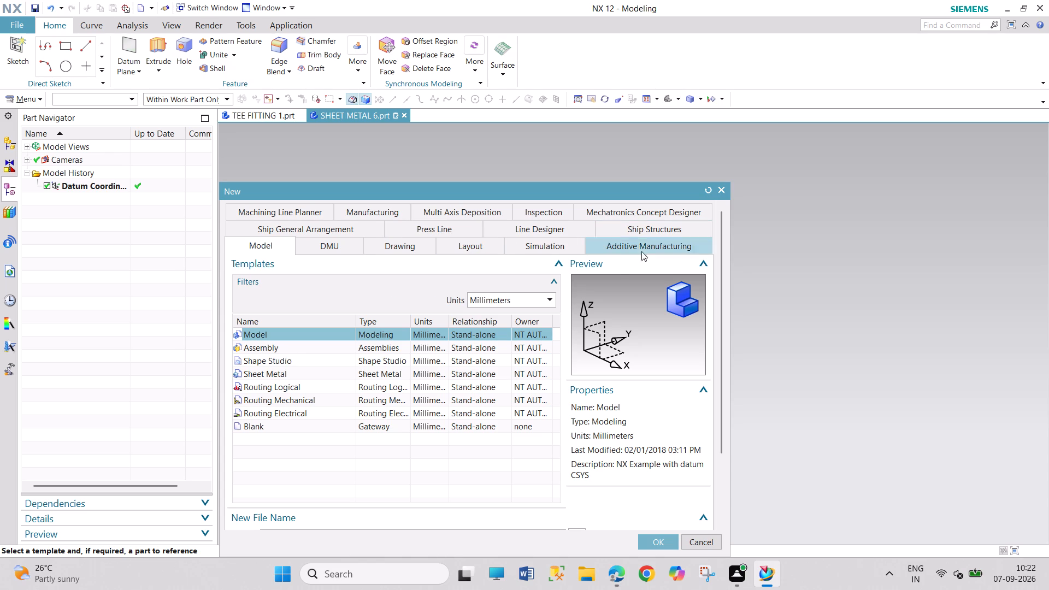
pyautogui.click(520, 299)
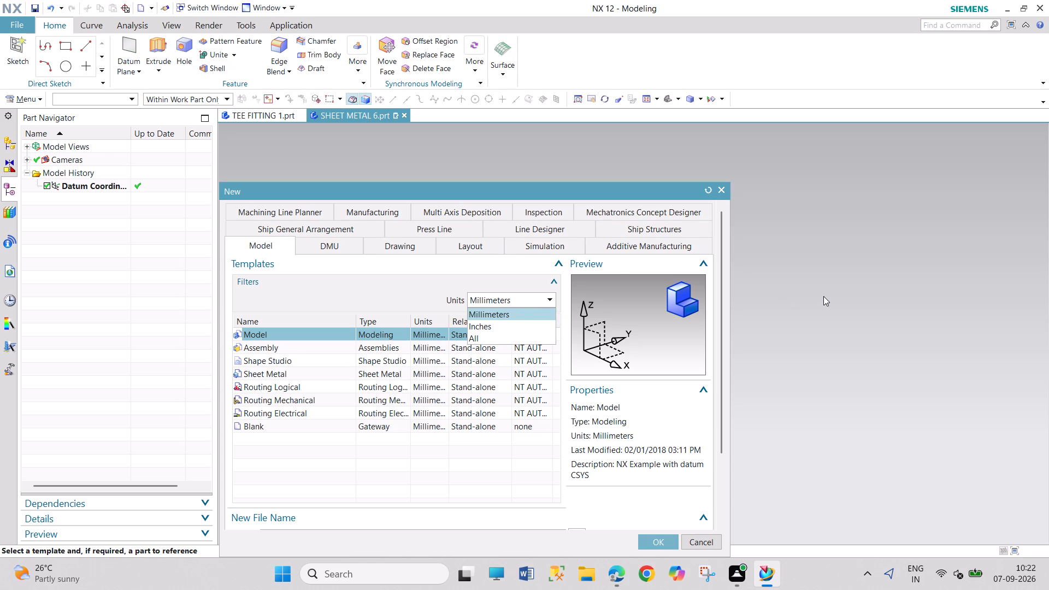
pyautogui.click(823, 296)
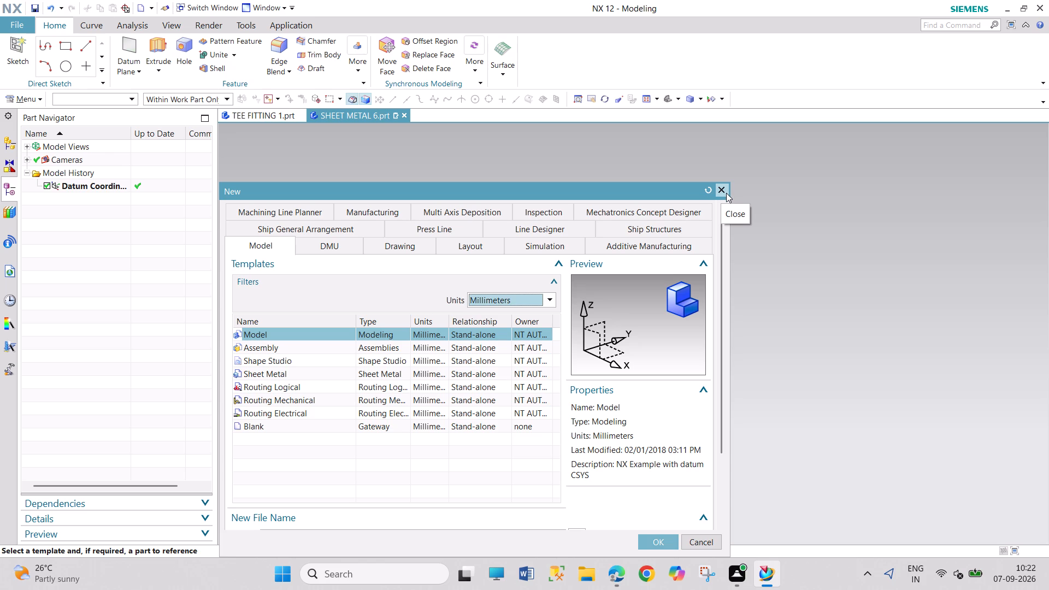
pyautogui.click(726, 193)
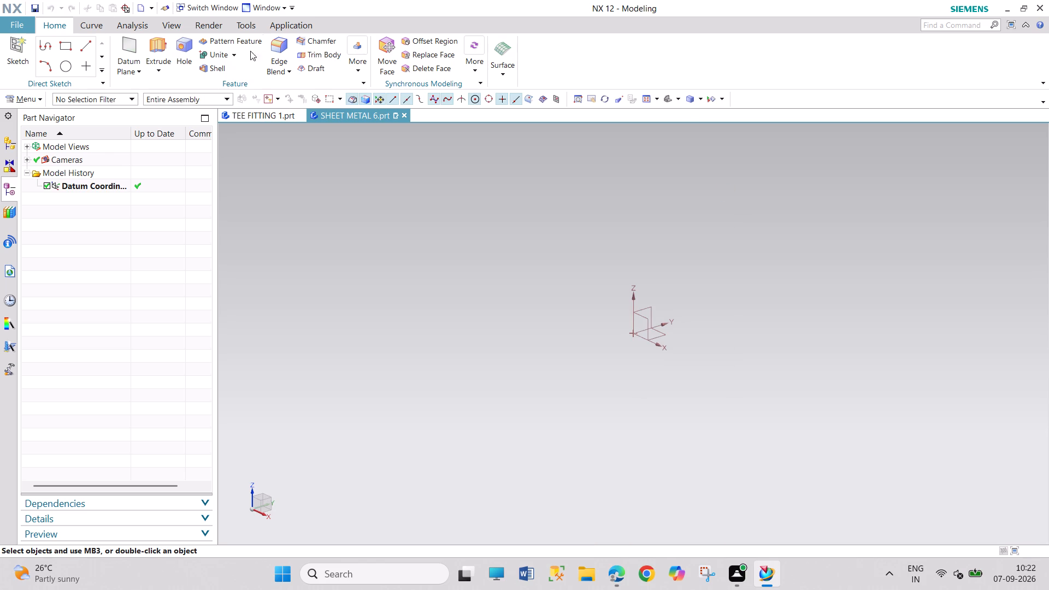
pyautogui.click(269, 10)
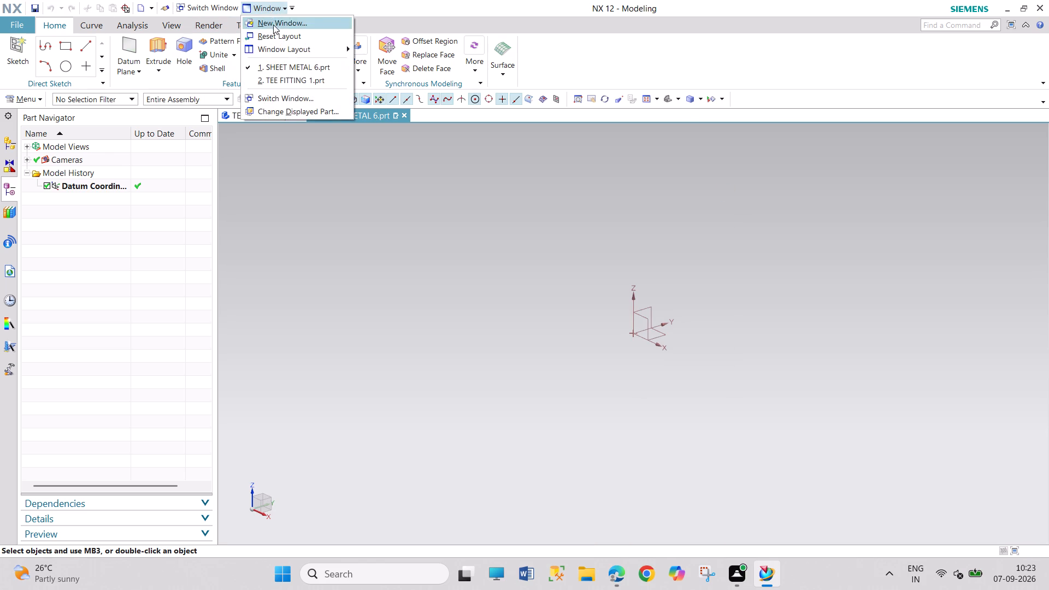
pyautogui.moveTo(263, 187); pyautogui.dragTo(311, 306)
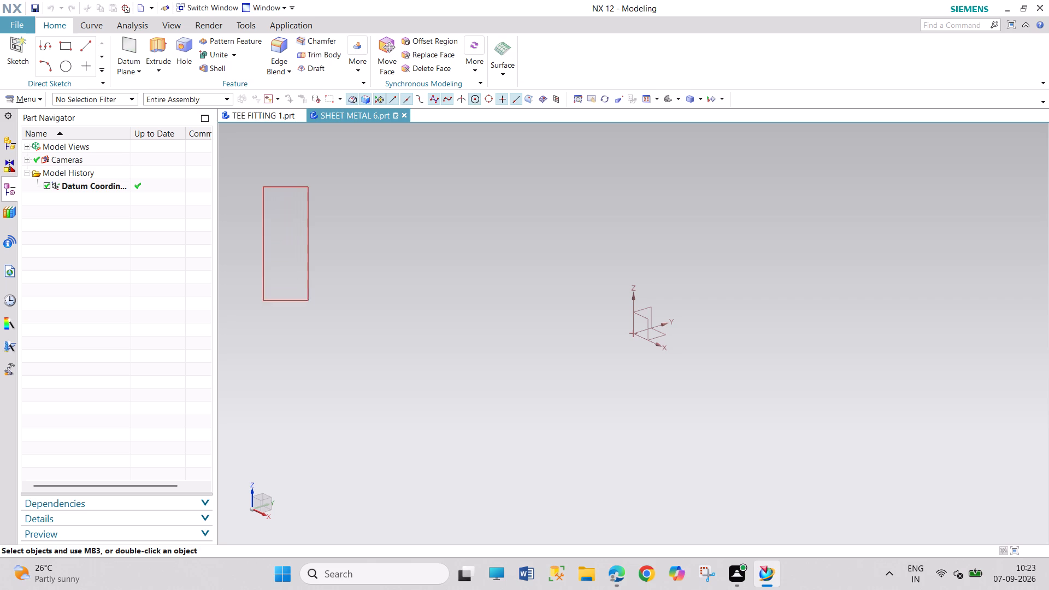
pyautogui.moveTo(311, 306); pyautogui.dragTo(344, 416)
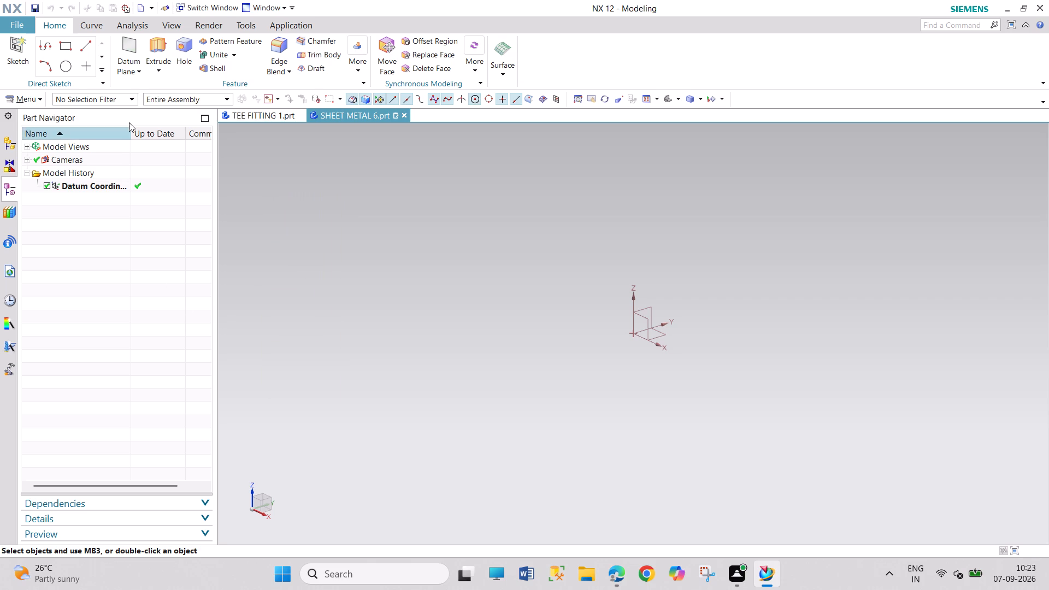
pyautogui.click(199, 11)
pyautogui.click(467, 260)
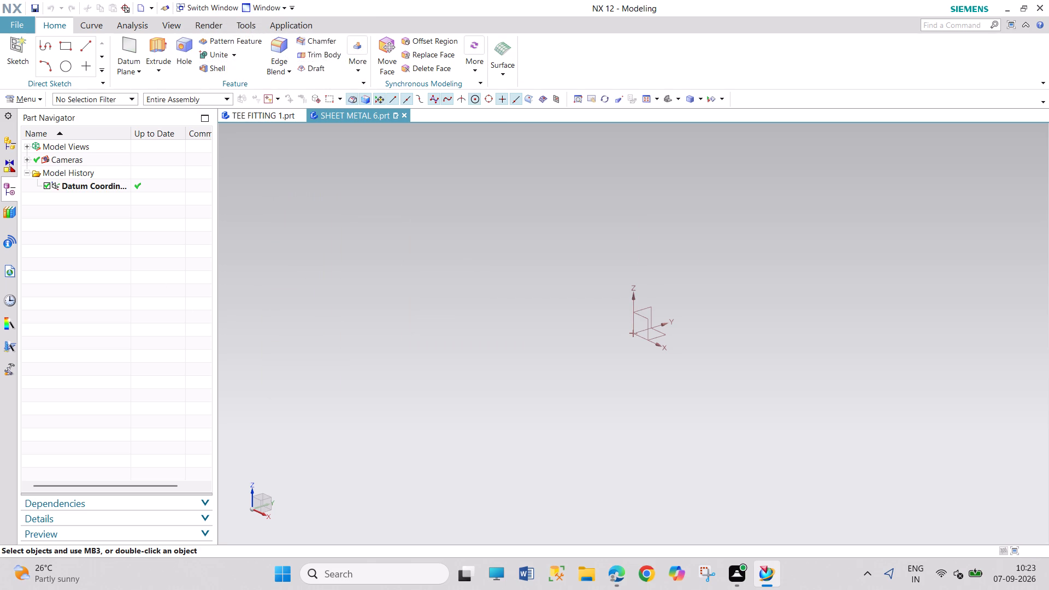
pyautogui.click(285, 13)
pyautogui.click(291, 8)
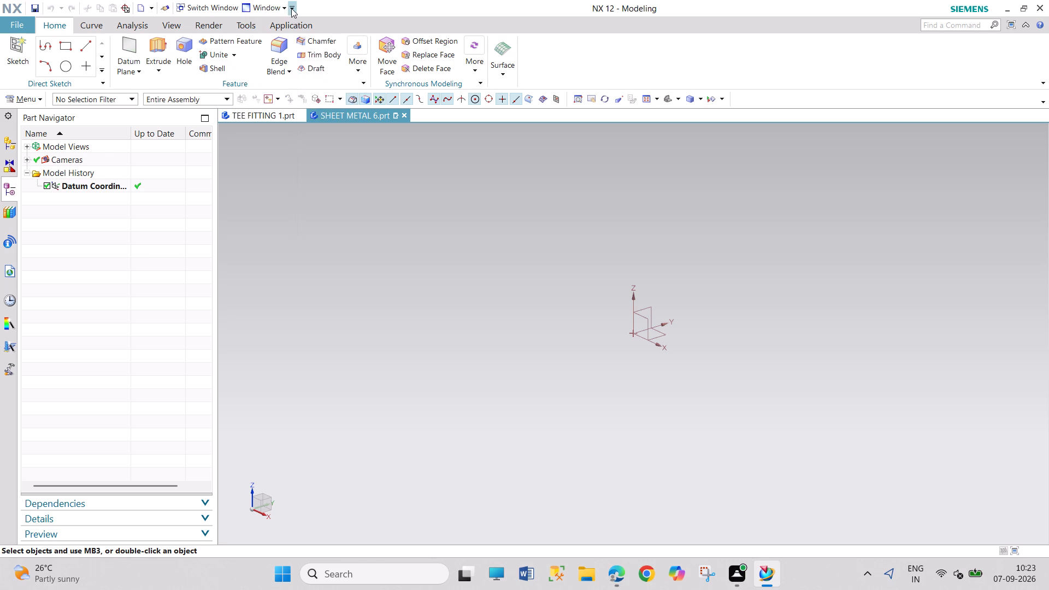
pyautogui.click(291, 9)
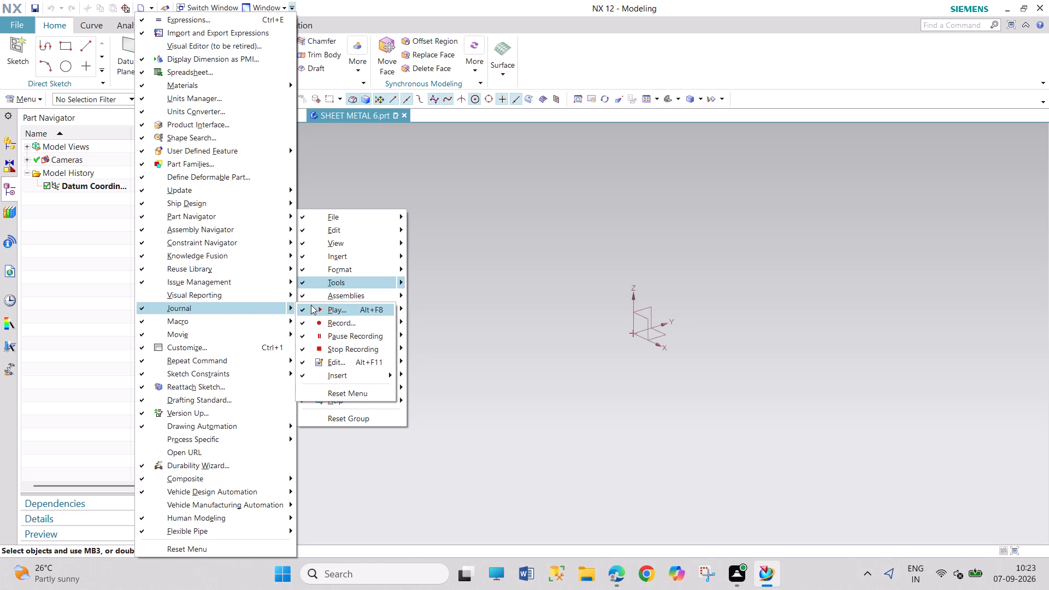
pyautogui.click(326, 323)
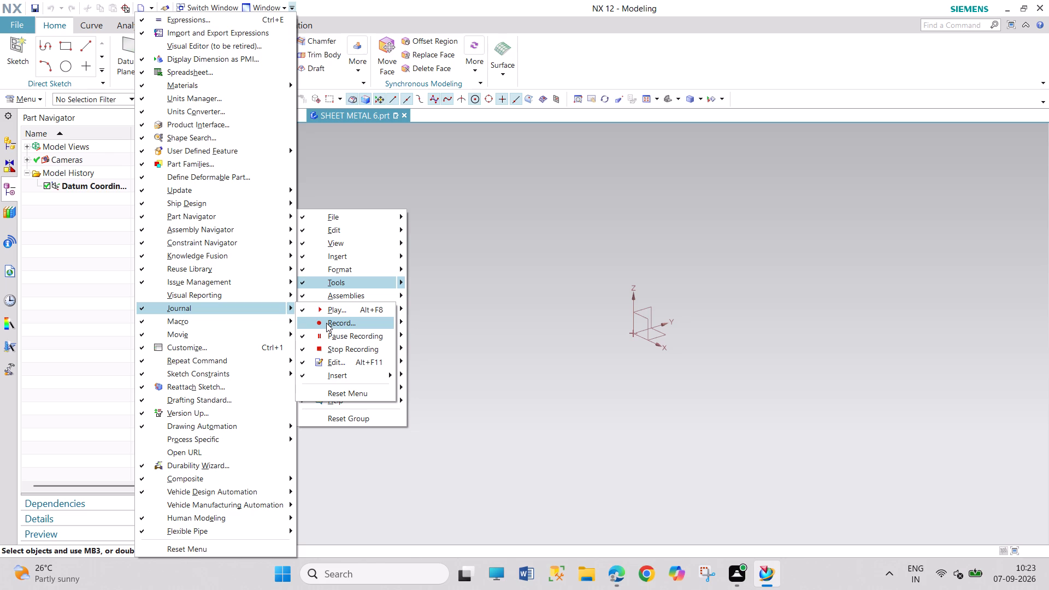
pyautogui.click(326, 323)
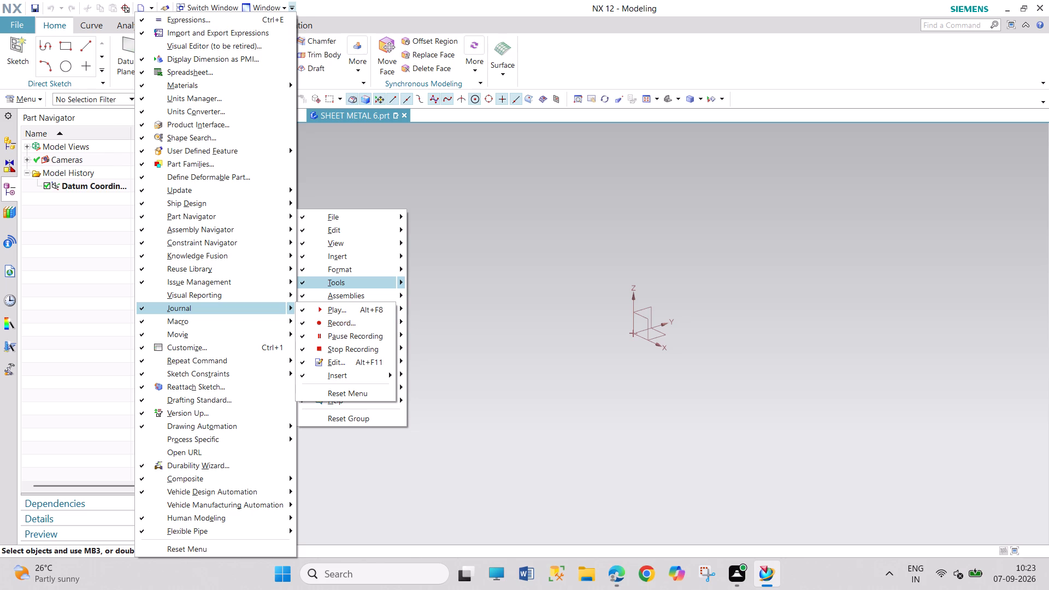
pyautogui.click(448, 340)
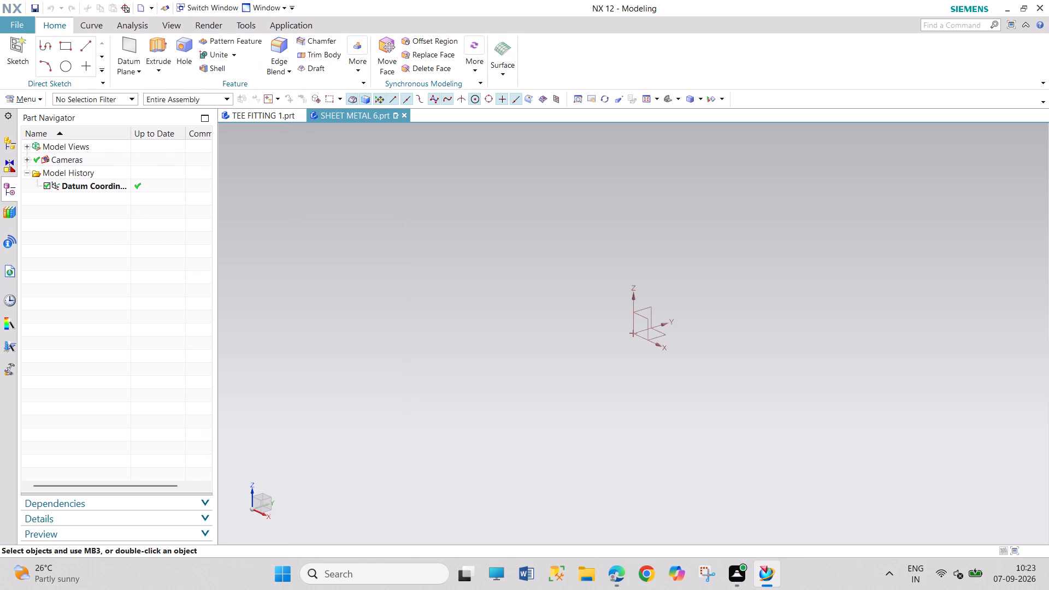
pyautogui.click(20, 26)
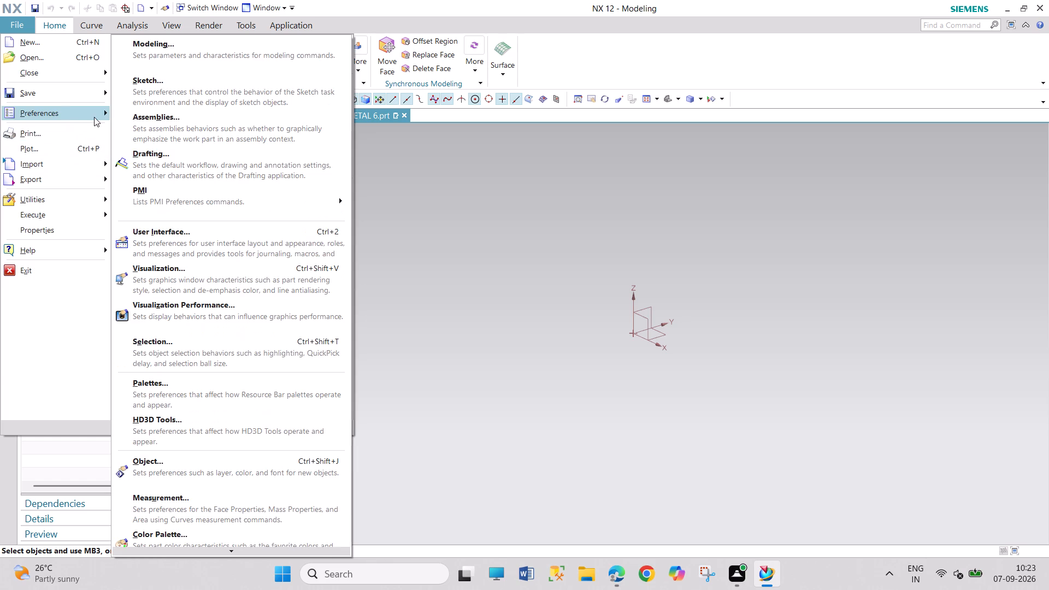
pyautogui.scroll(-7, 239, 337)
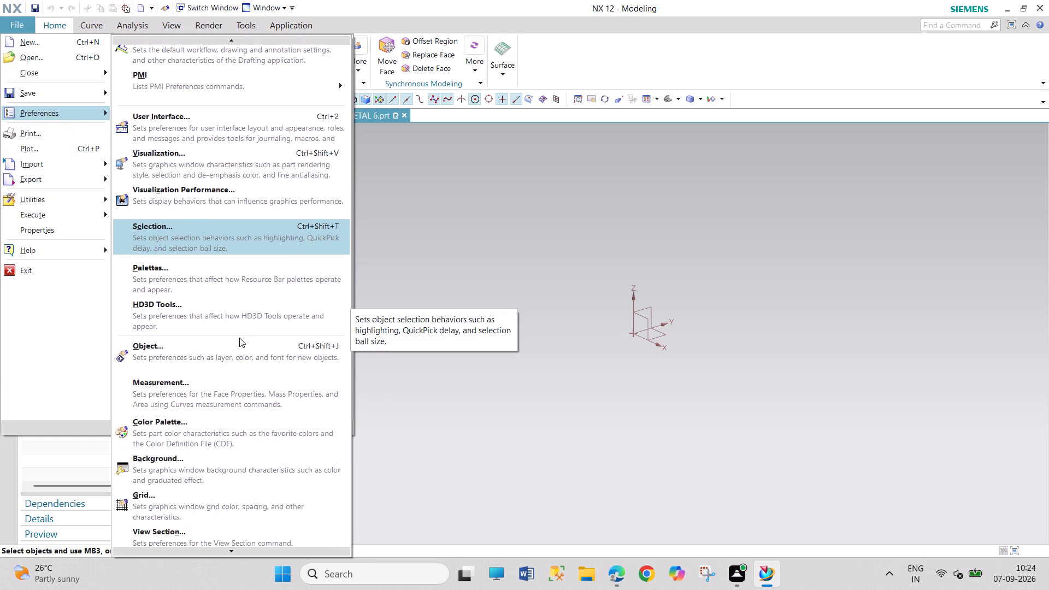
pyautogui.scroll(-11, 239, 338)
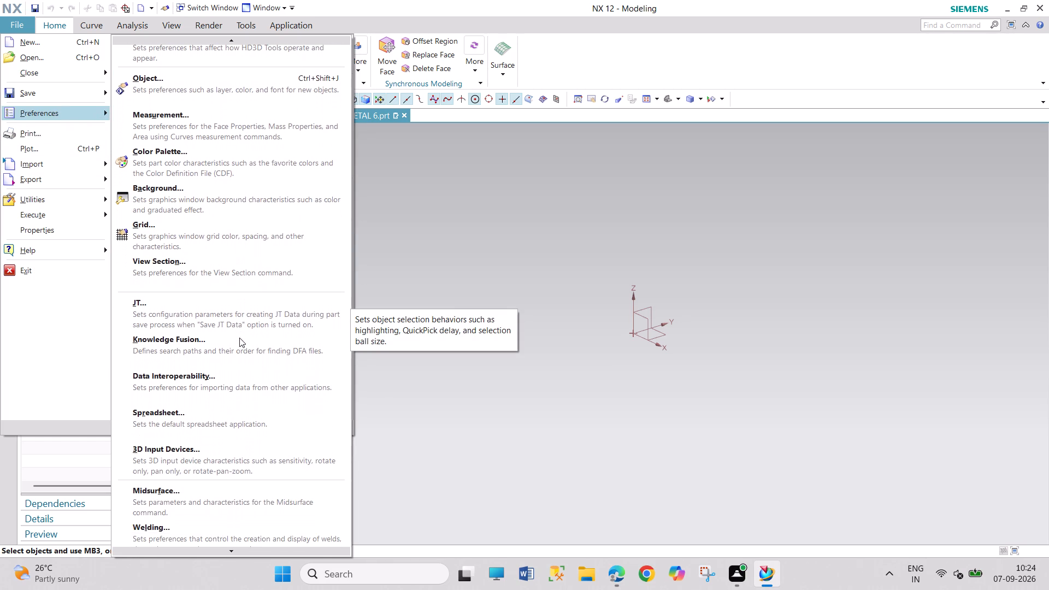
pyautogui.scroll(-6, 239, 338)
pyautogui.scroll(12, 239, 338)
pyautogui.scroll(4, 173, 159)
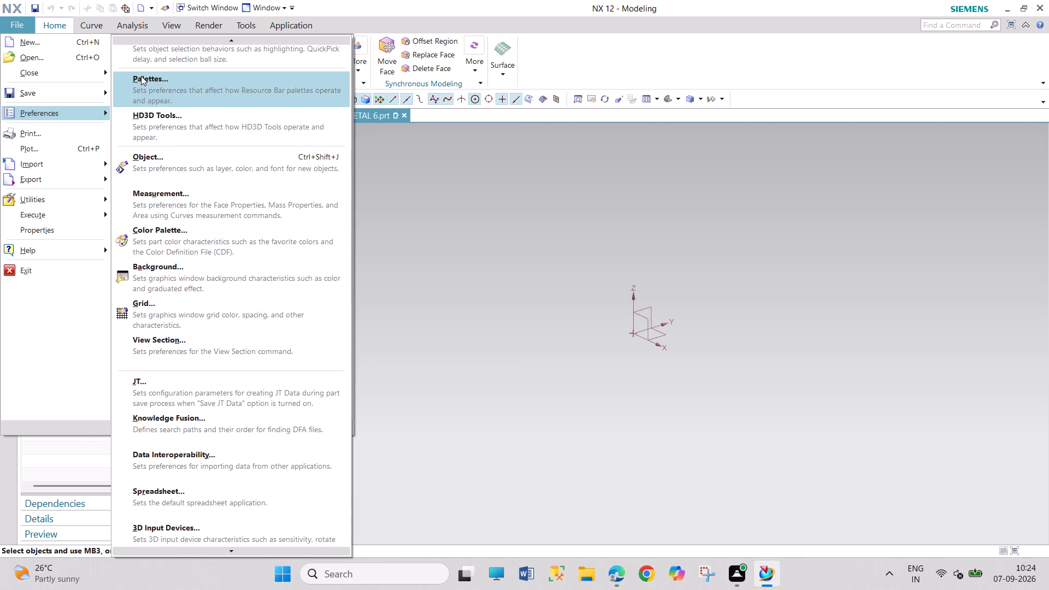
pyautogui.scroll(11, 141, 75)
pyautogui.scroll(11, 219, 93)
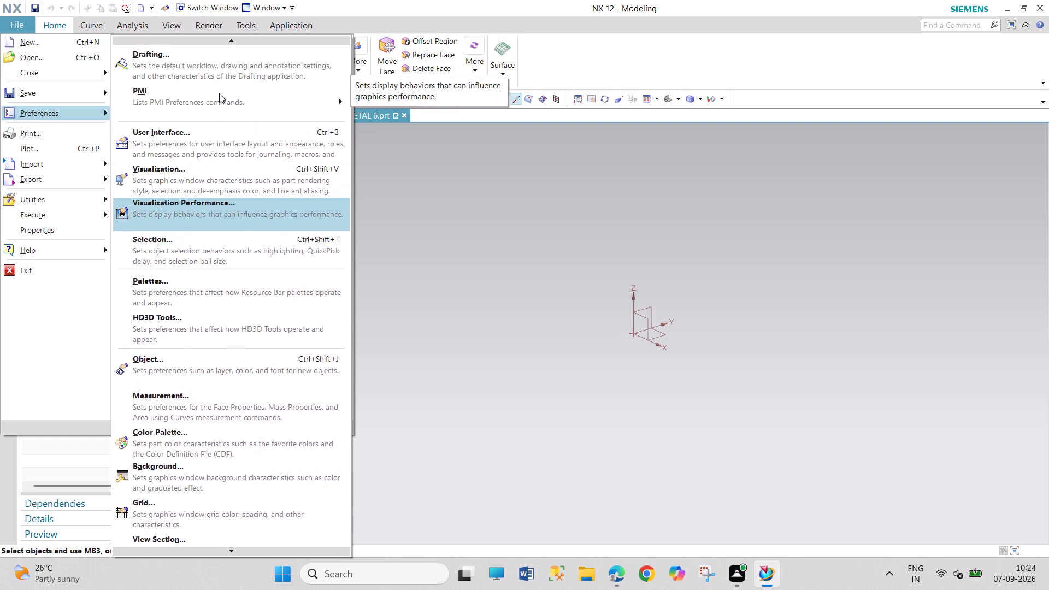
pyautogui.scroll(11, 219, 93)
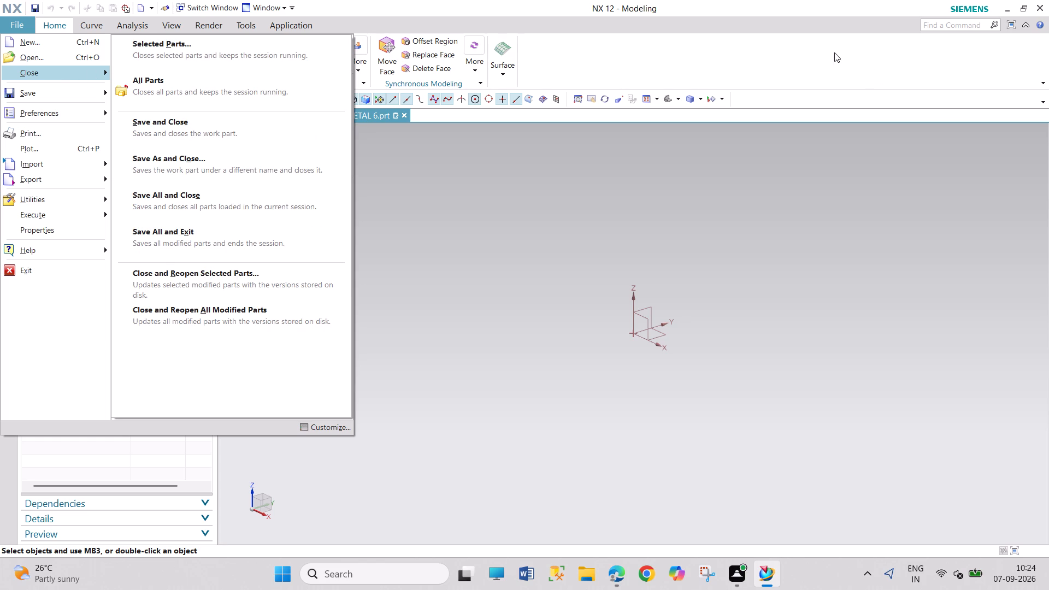
# Exit the NX session.
pyautogui.click(1036, 4)
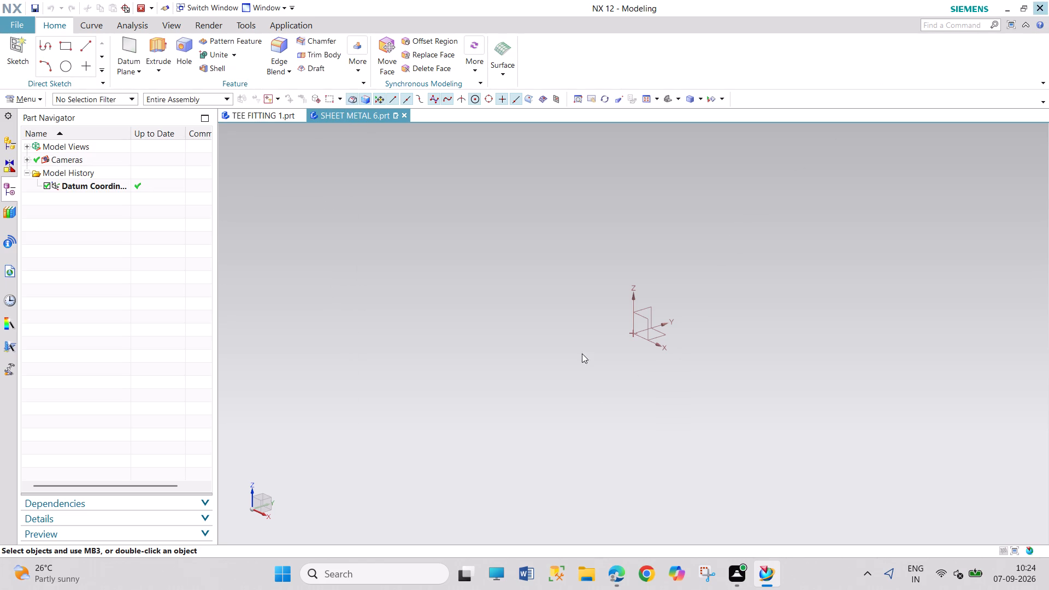
pyautogui.click(555, 309)
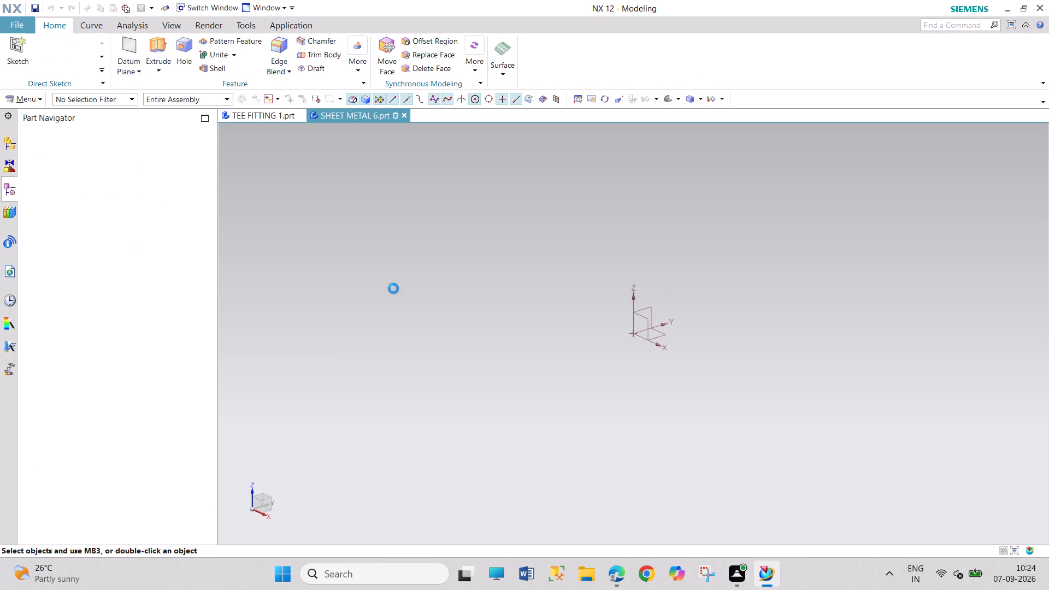
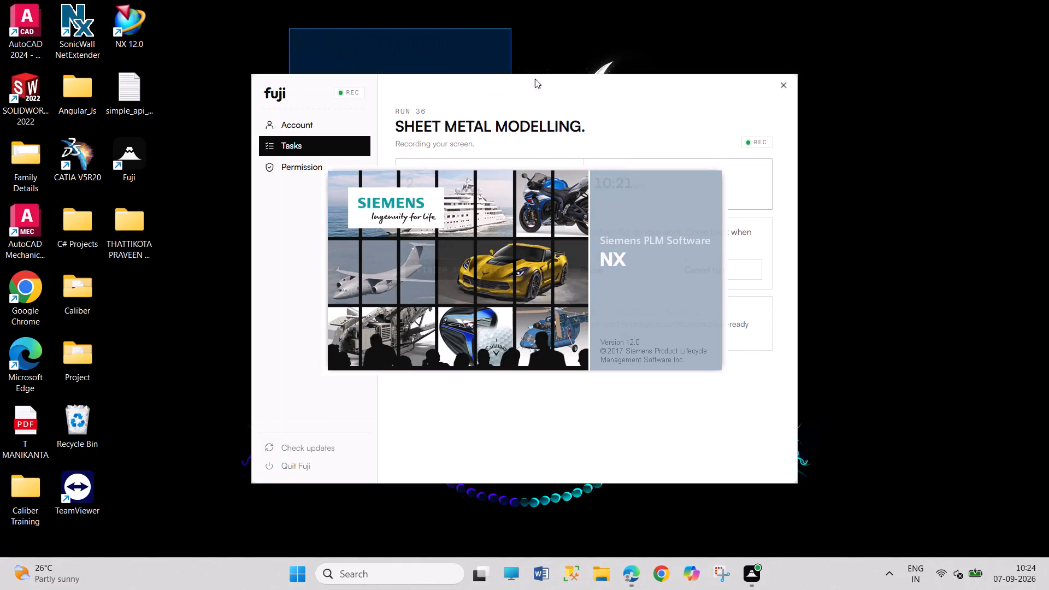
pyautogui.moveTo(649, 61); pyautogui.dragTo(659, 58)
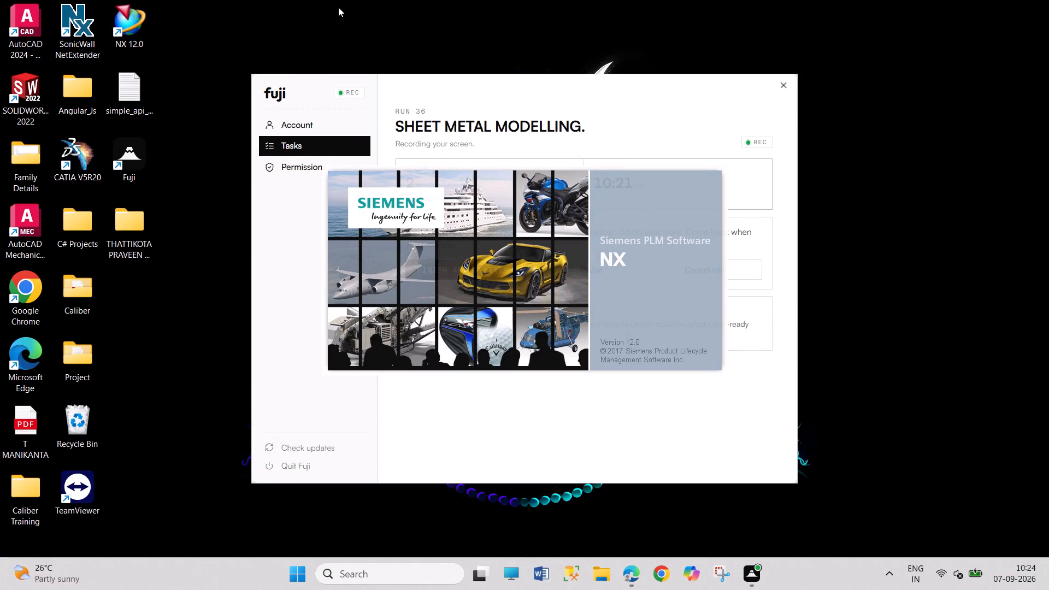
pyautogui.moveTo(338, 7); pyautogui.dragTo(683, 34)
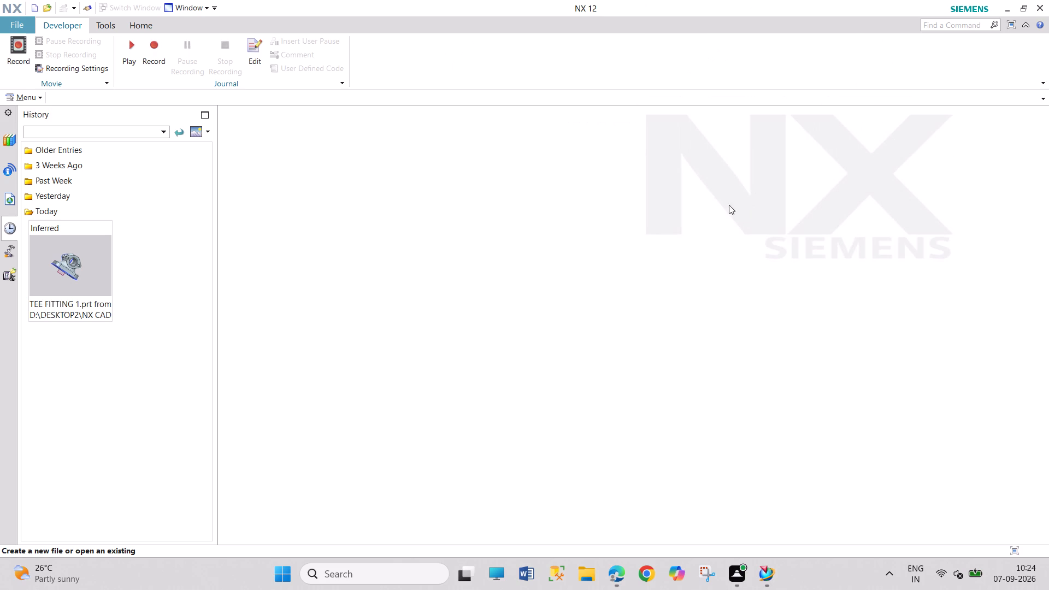
# Start recording a journal and set its save location to the NX CAD CADDESK folder in D:\DESKTOP2.
pyautogui.click(156, 48)
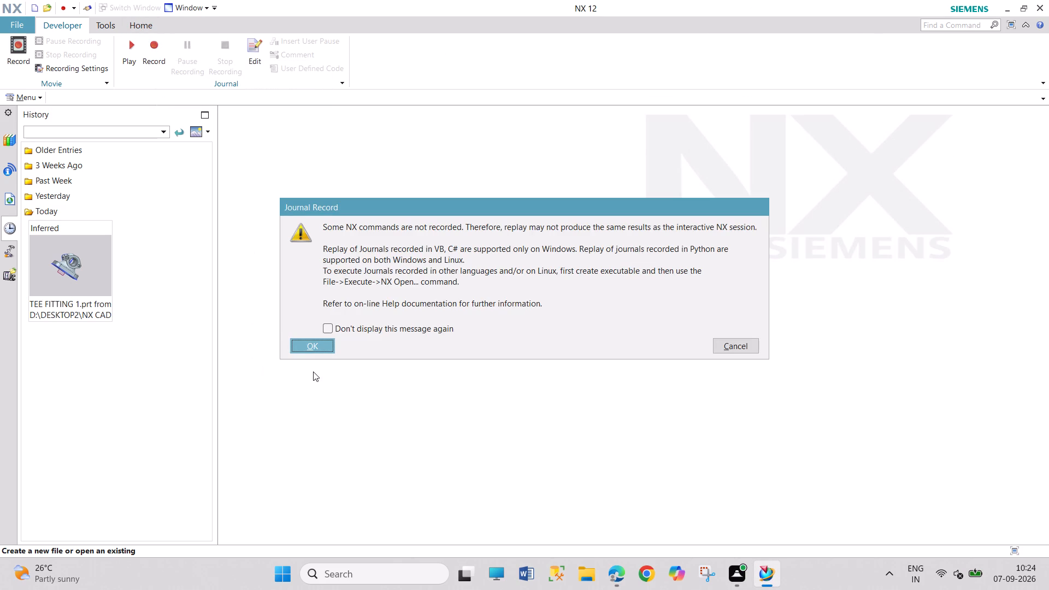
pyautogui.click(311, 351)
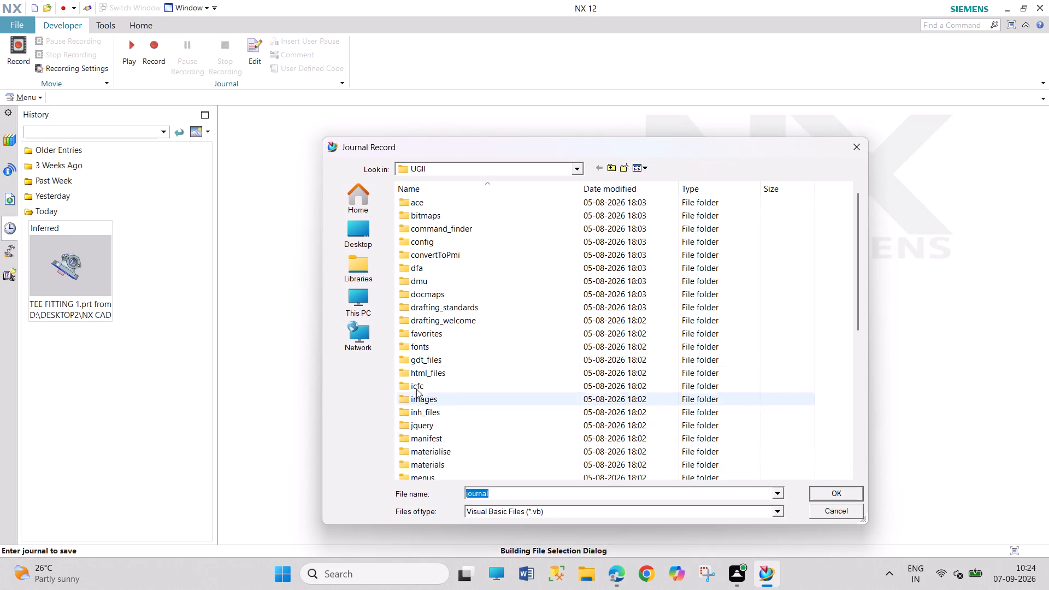
pyautogui.click(372, 305)
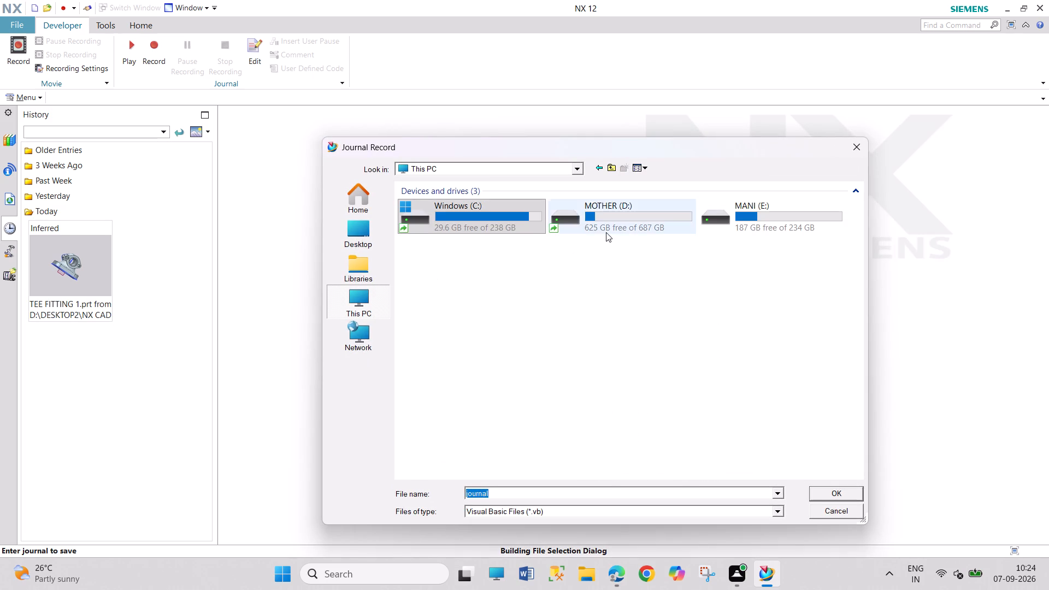
pyautogui.doubleClick(606, 232)
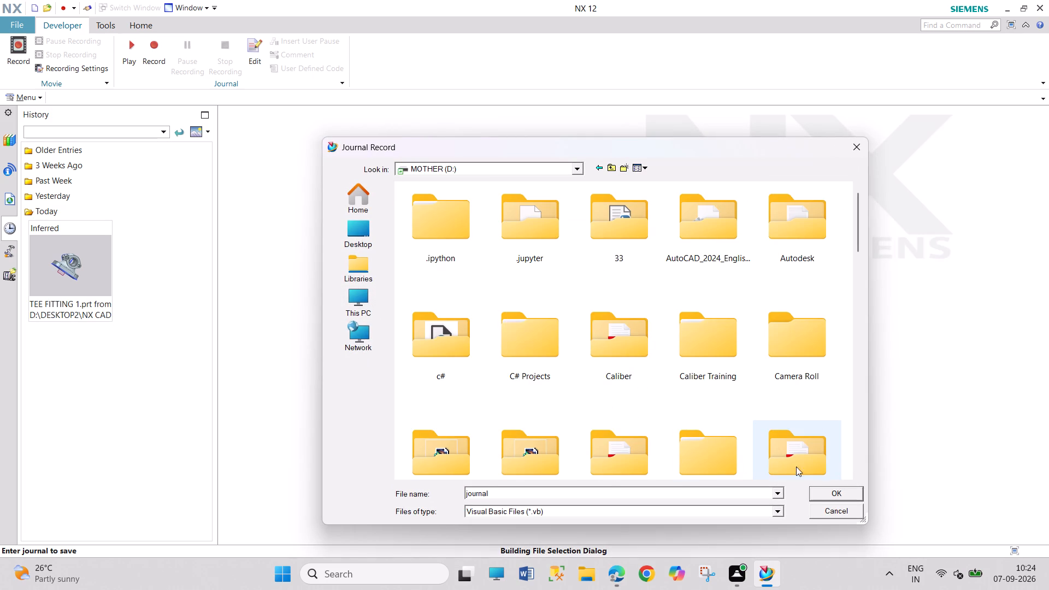
pyautogui.click(799, 467)
pyautogui.click(798, 467)
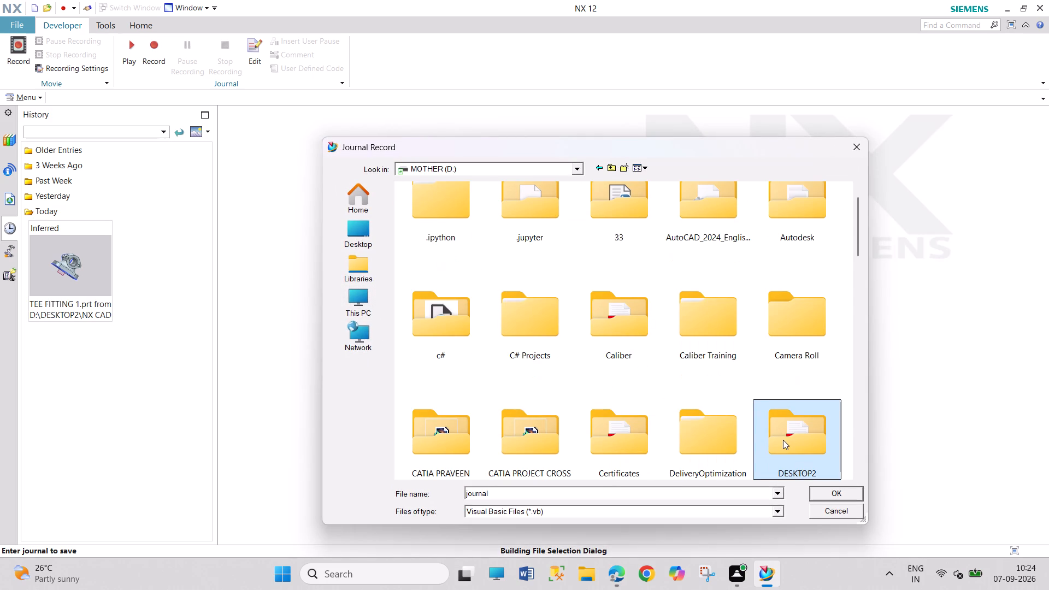
pyautogui.doubleClick(783, 440)
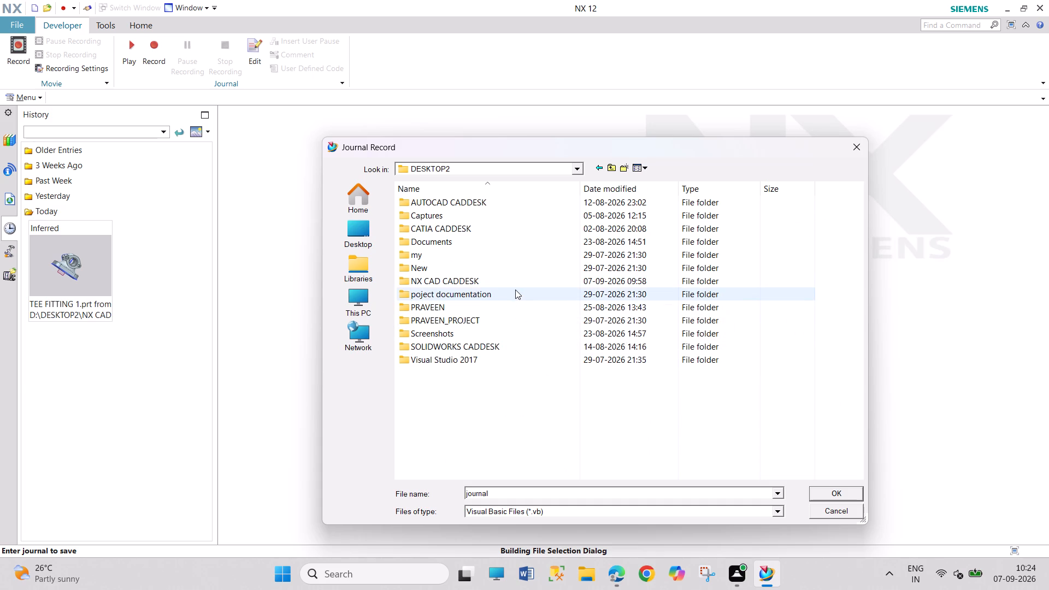
pyautogui.doubleClick(516, 282)
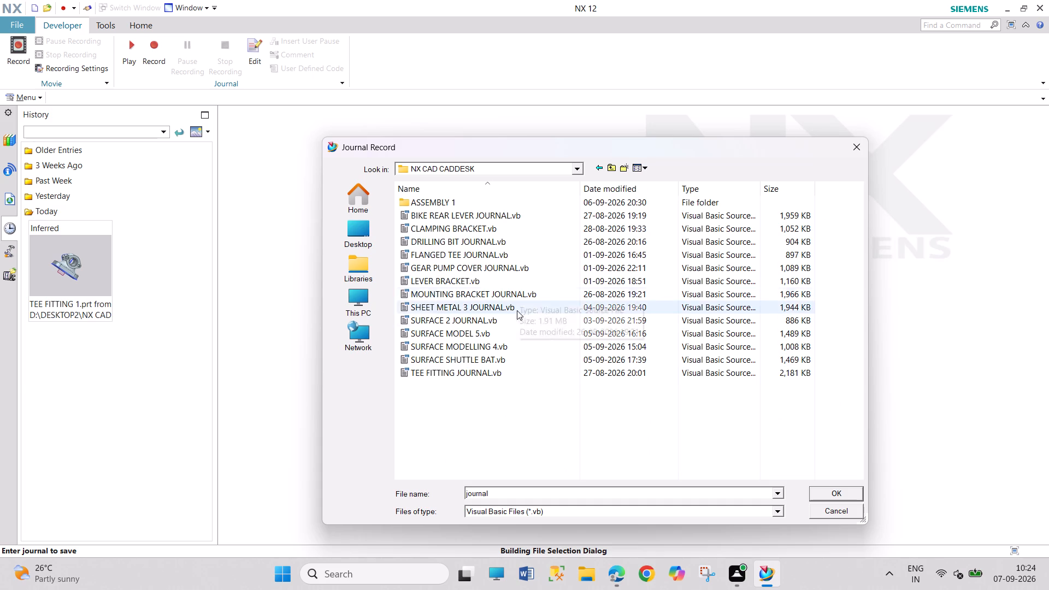
# Name the journal file SHEET METAL 6 JOURNAL and begin the recording.
pyautogui.click(500, 492)
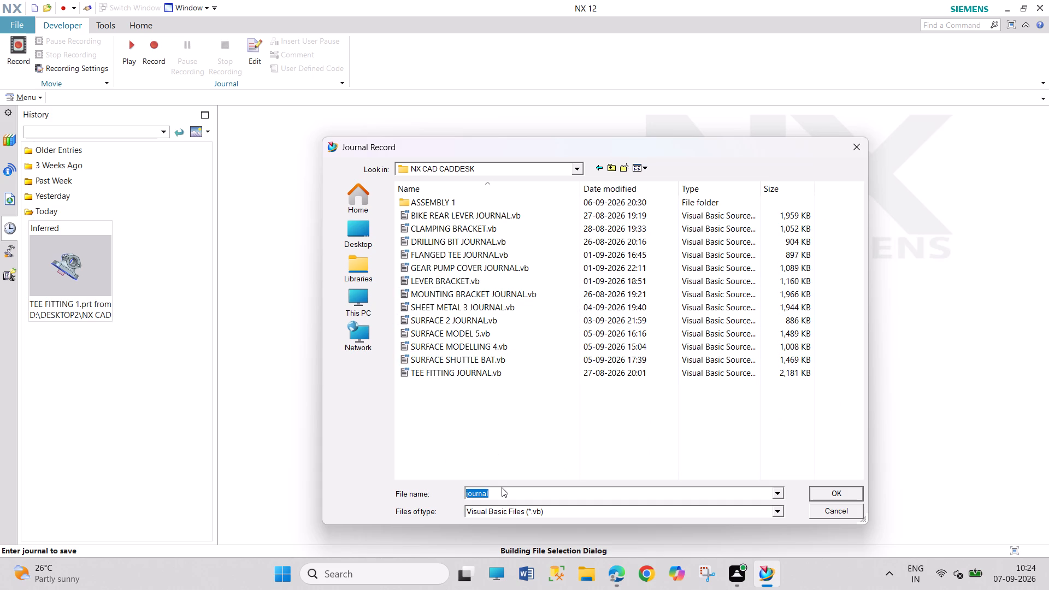
pyautogui.write('SHEET METAK')
pyautogui.press('BackSpace')
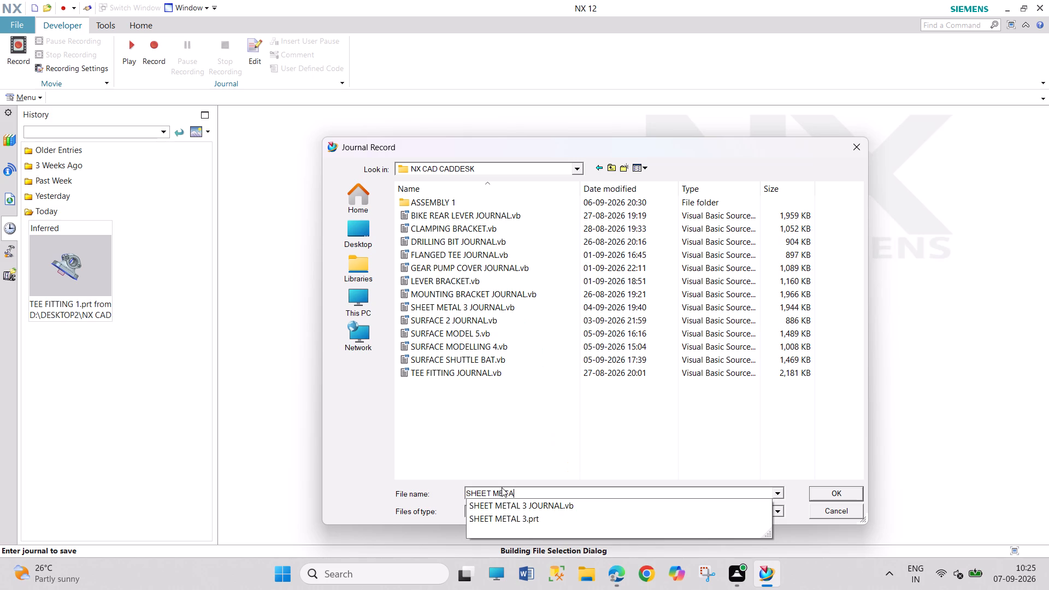
pyautogui.press('l')
pyautogui.press('space')
pyautogui.press('6')
pyautogui.press('space')
pyautogui.write('JOURNA')
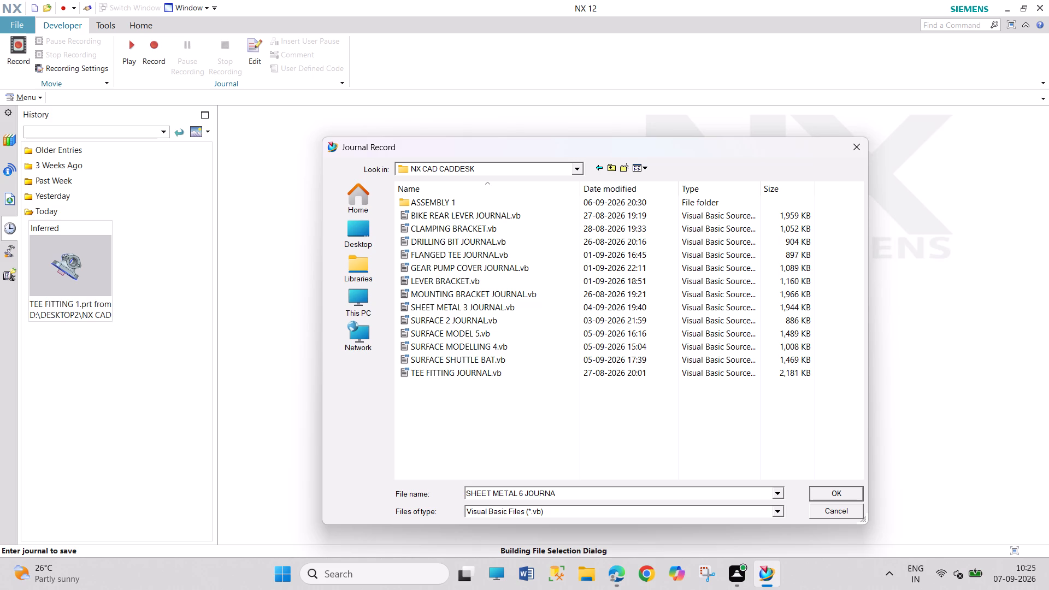
pyautogui.press('l')
pyautogui.press('Return')
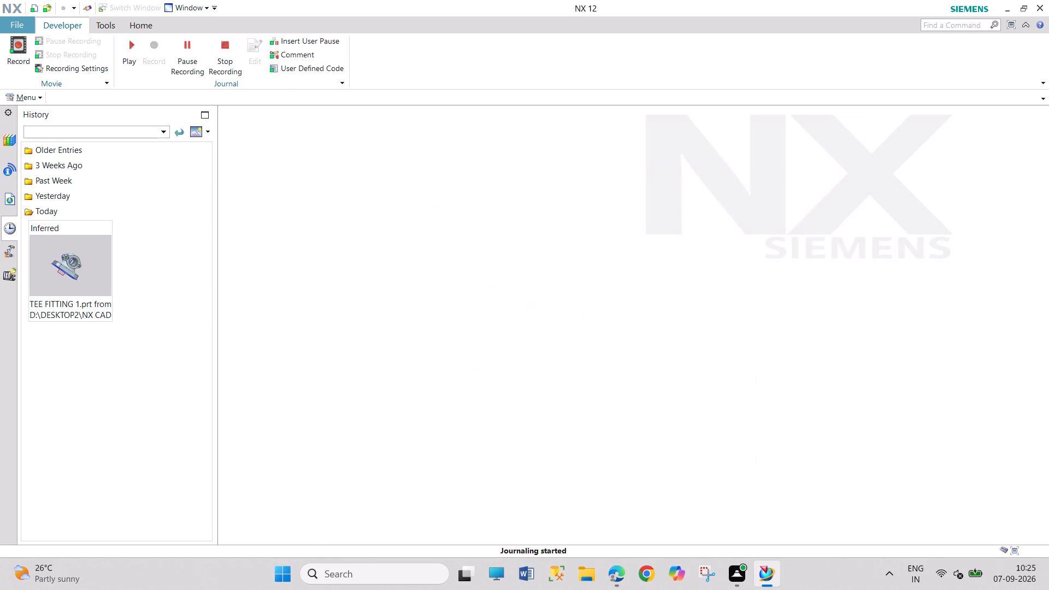
# Start a new part from the Model template in millimetres and set its folder to D:\DESKTOP2\NX CAD CADDESK.
pyautogui.click(14, 20)
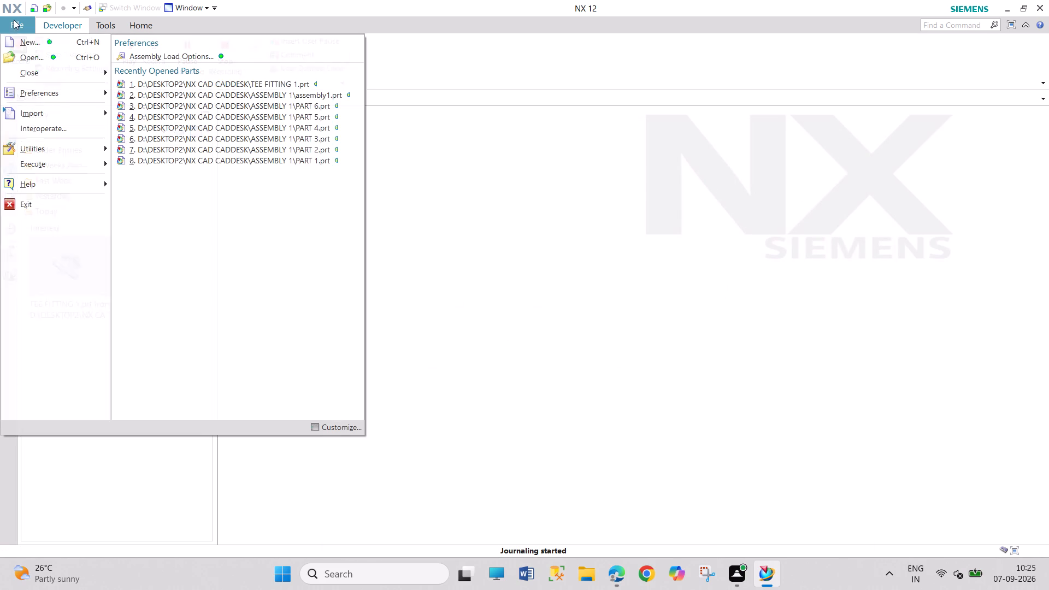
pyautogui.click(25, 48)
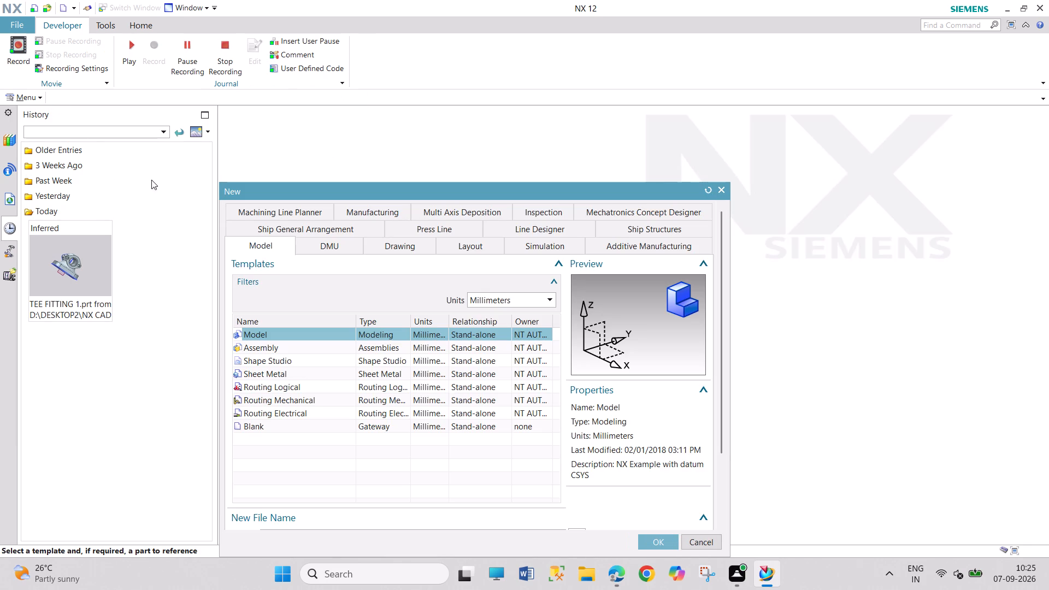
pyautogui.scroll(-5, 611, 442)
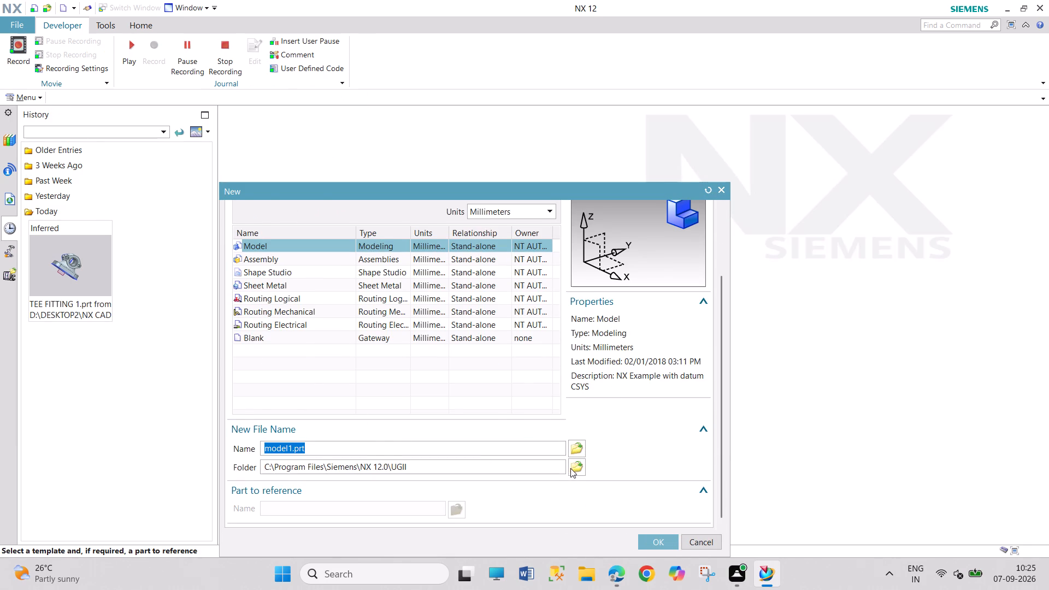
pyautogui.click(572, 468)
pyautogui.click(523, 326)
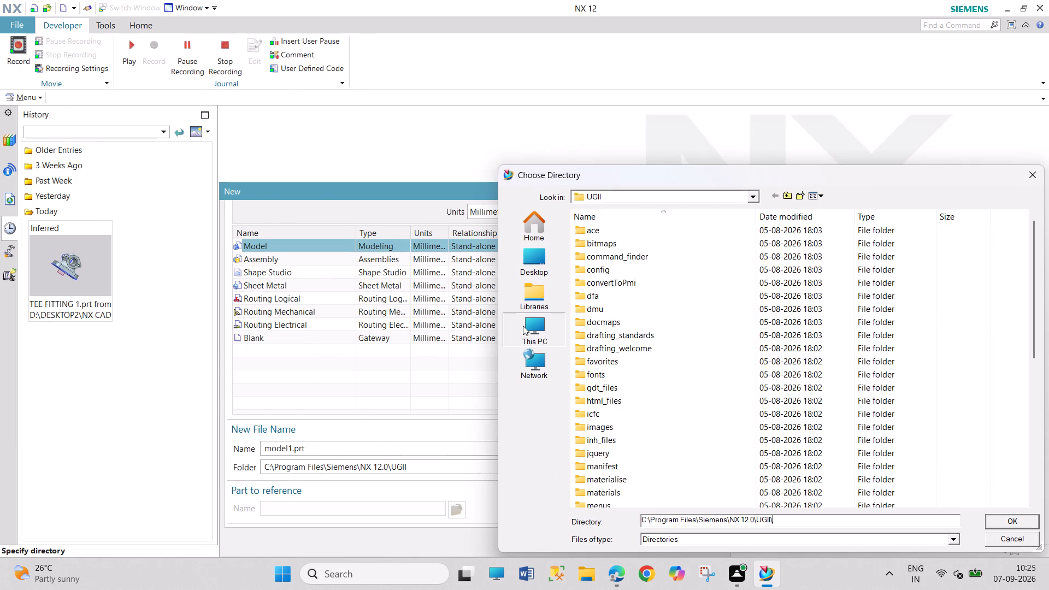
pyautogui.doubleClick(746, 249)
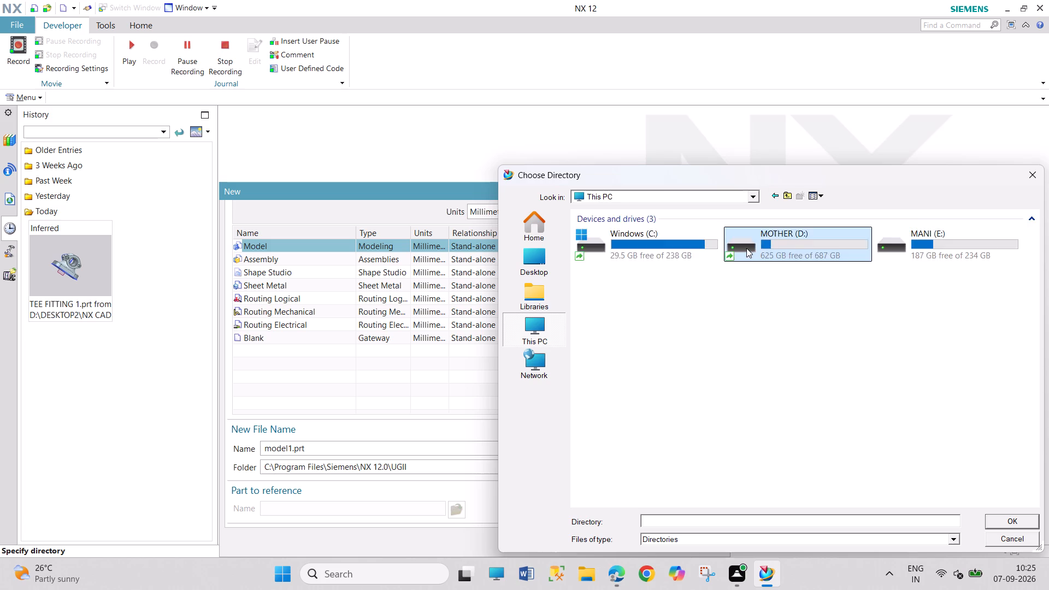
pyautogui.scroll(-3, 735, 318)
pyautogui.scroll(1, 785, 344)
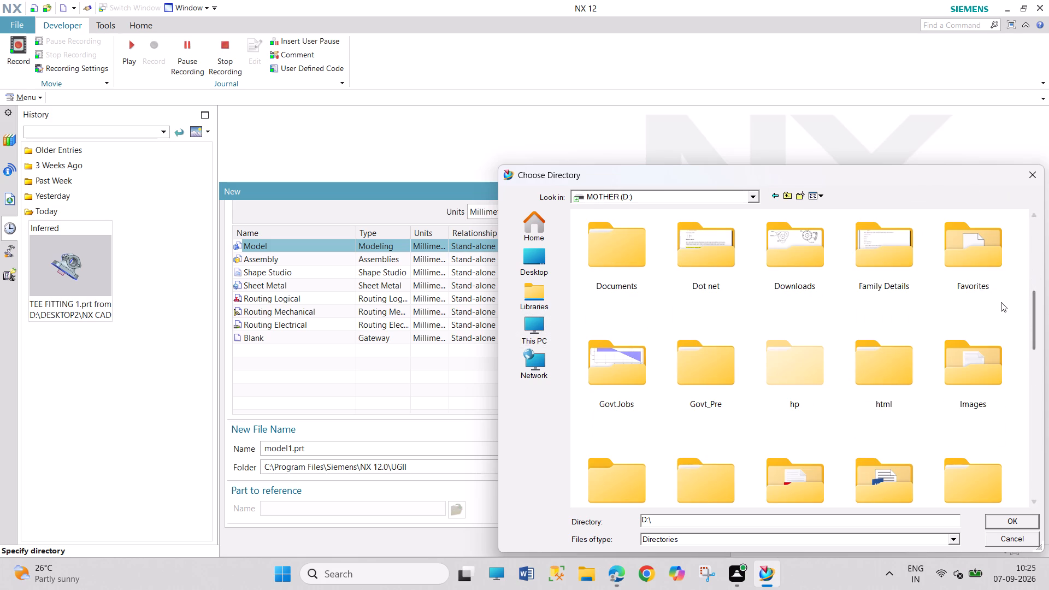
pyautogui.scroll(1, 1001, 302)
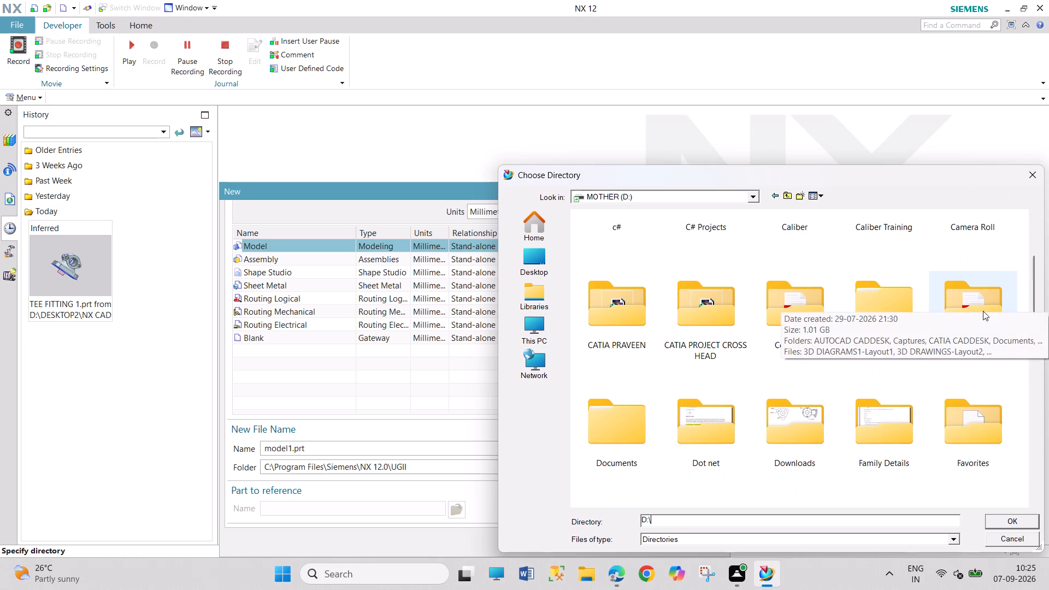
pyautogui.doubleClick(982, 311)
pyautogui.doubleClick(713, 304)
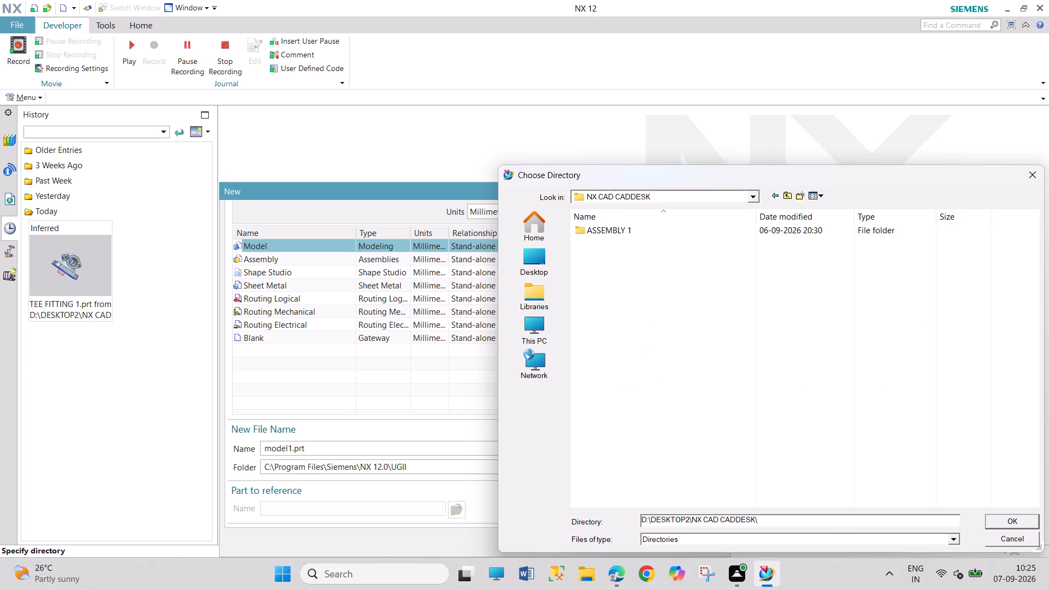
pyautogui.click(999, 518)
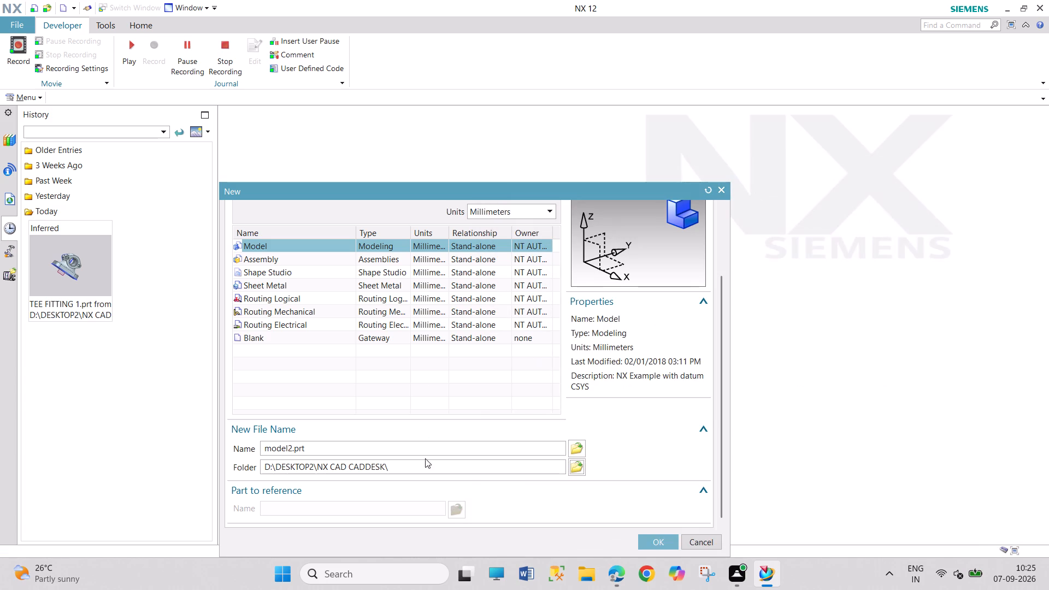
# Name the new part SHEET METAL 6 and create it.
pyautogui.doubleClick(449, 445)
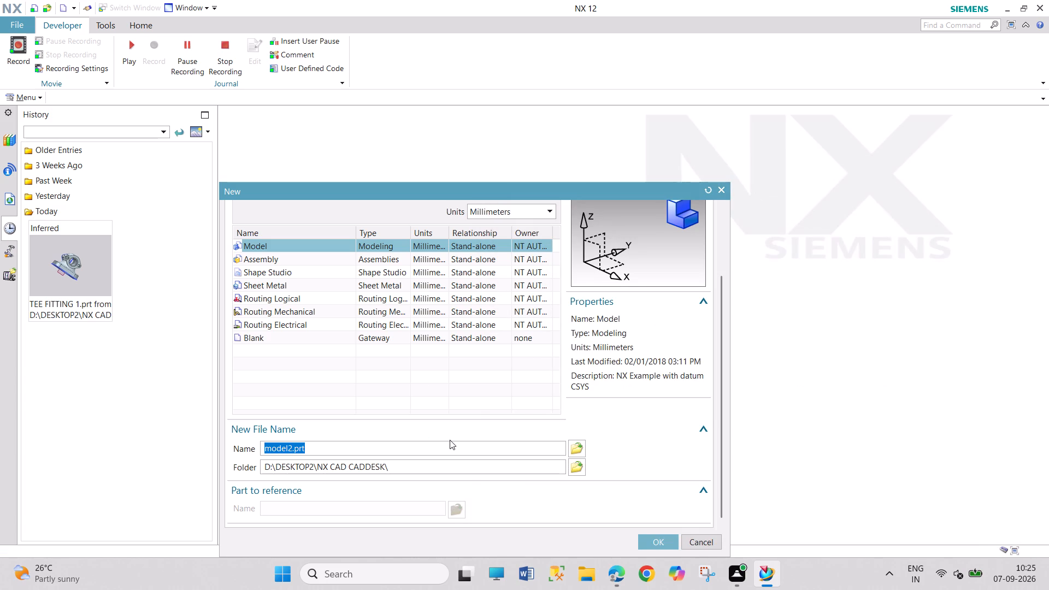
pyautogui.click(450, 440)
pyautogui.press('s')
pyautogui.write('HEET METAL')
pyautogui.press('space')
pyautogui.press('6')
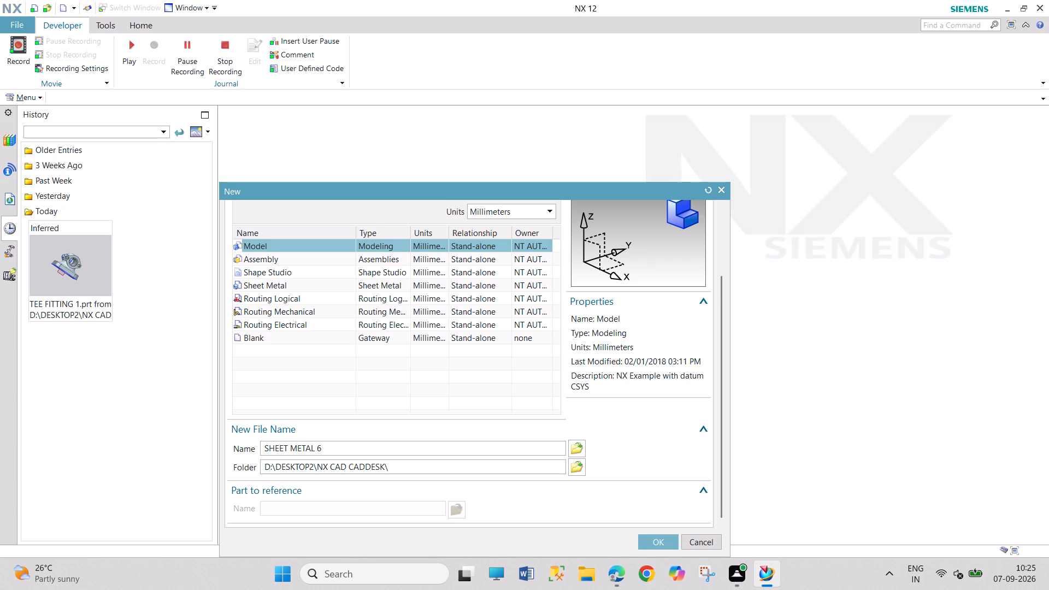
pyautogui.press('Return')
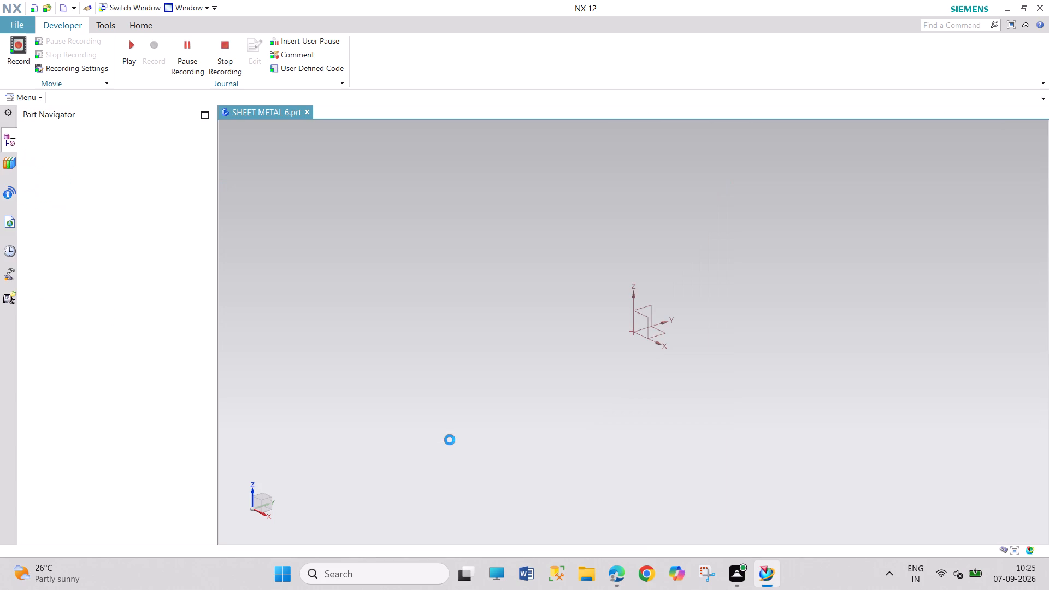
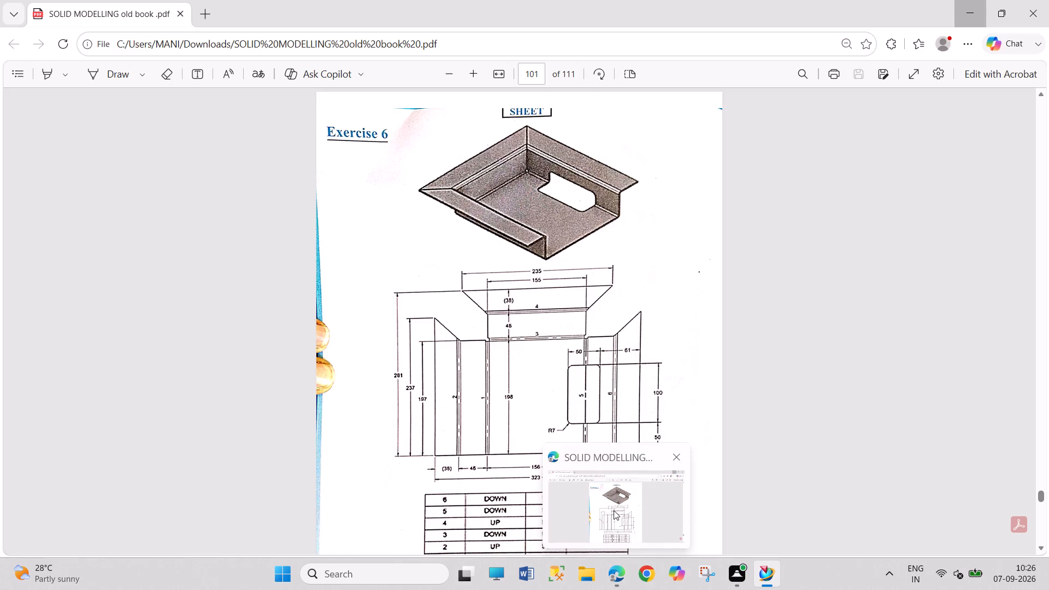
# Check the base dimensions in the Exercise 6 PDF drawing and start an NX sketch on the datum XY plane.
pyautogui.click(614, 510)
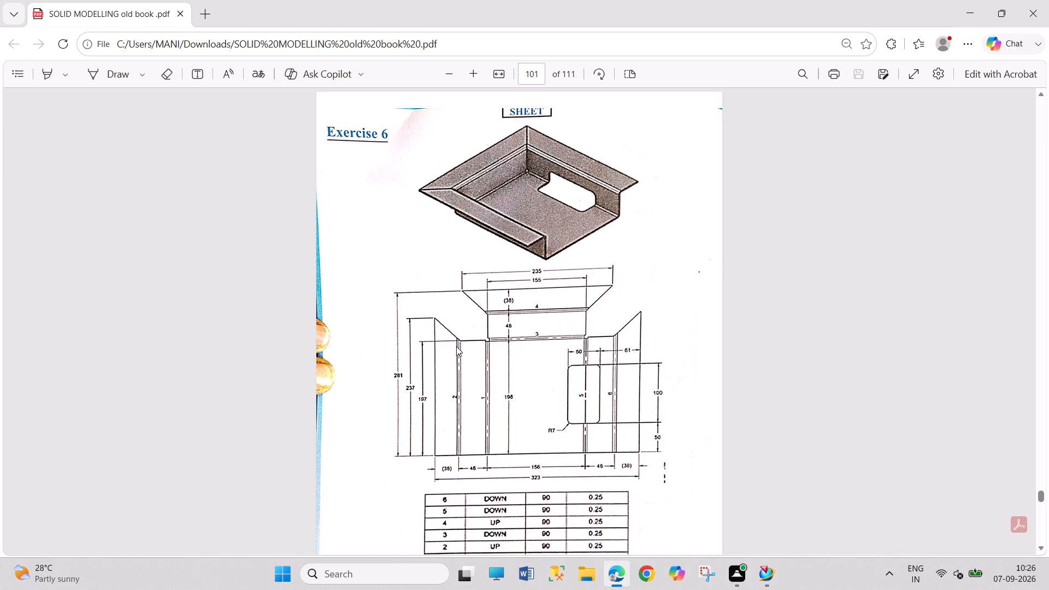
pyautogui.click(762, 570)
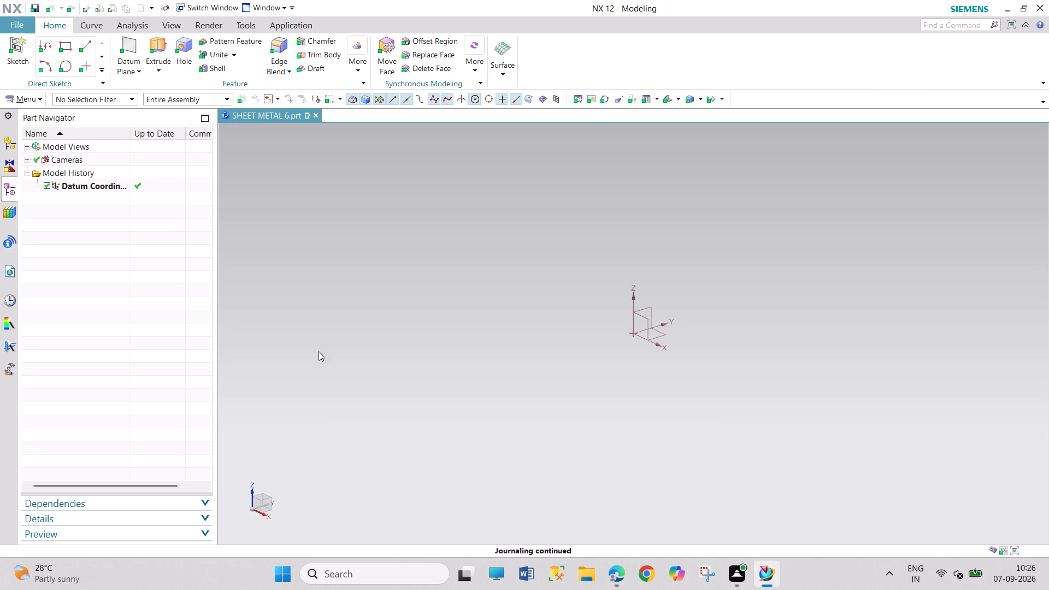
pyautogui.click(31, 108)
pyautogui.click(34, 98)
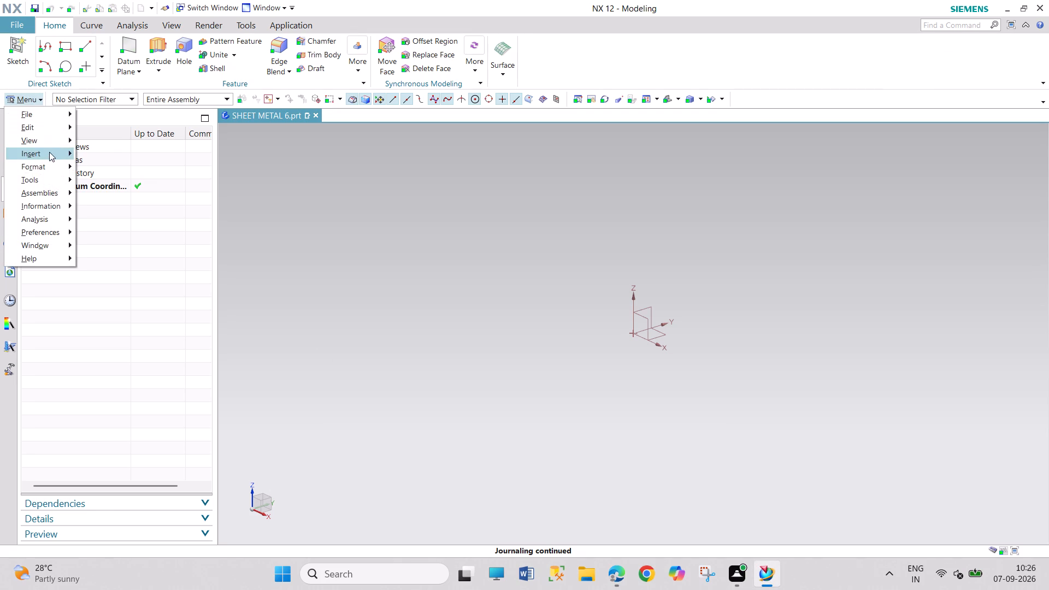
pyautogui.click(49, 152)
pyautogui.click(109, 163)
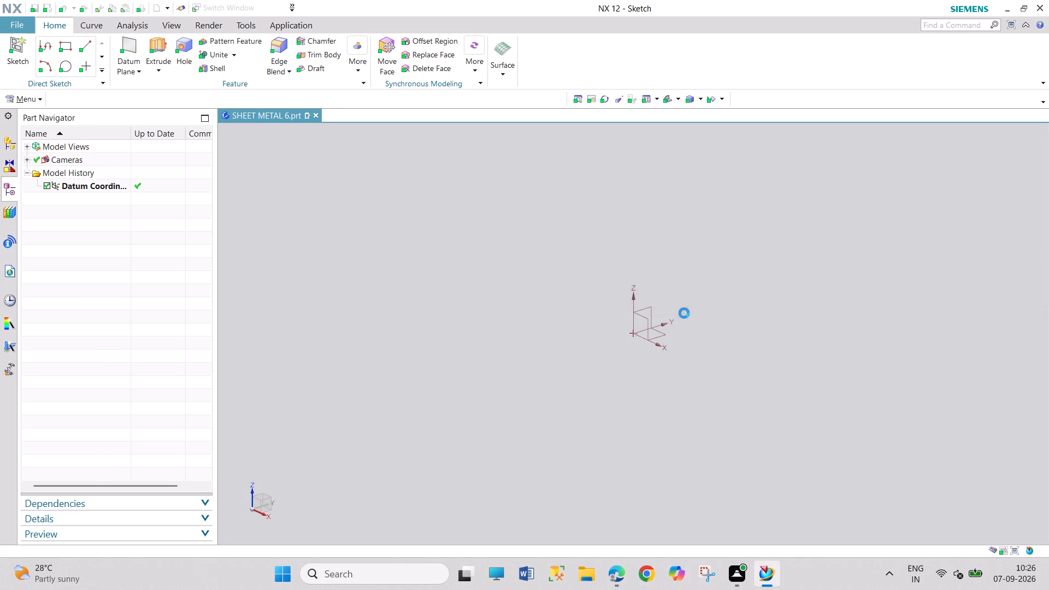
pyautogui.click(665, 334)
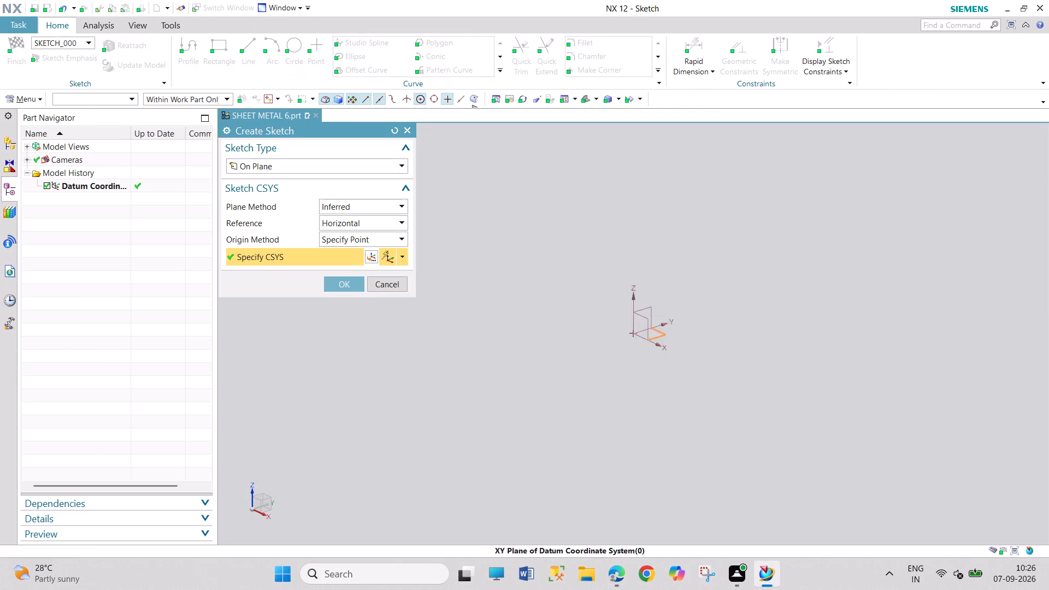
pyautogui.click(344, 288)
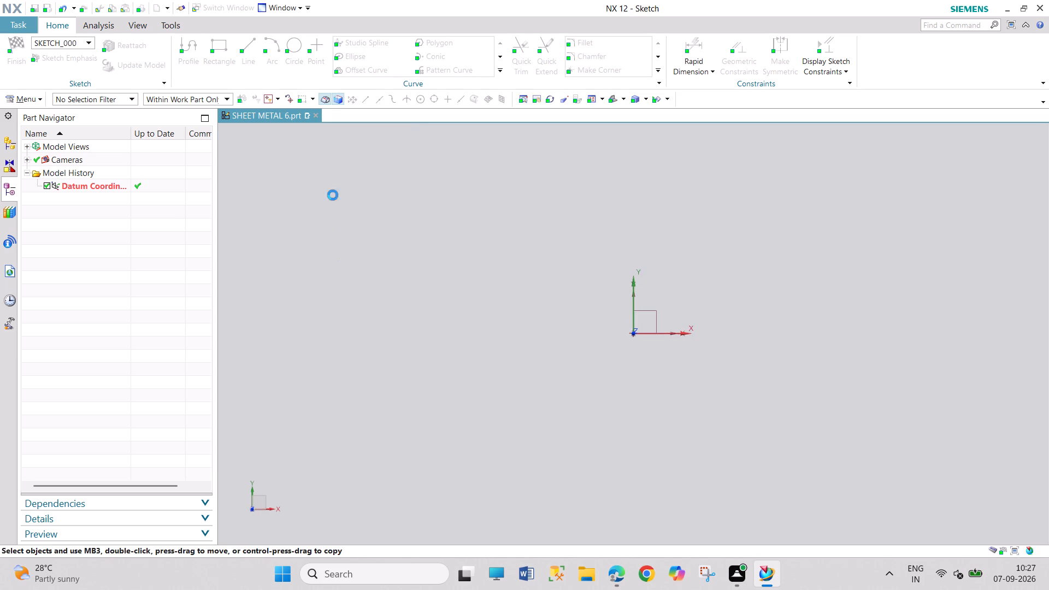
# Draw a rectangle centred on the sketch origin with width 156 mm, height 197 mm and angle 0, and finish the sketch.
pyautogui.click(214, 52)
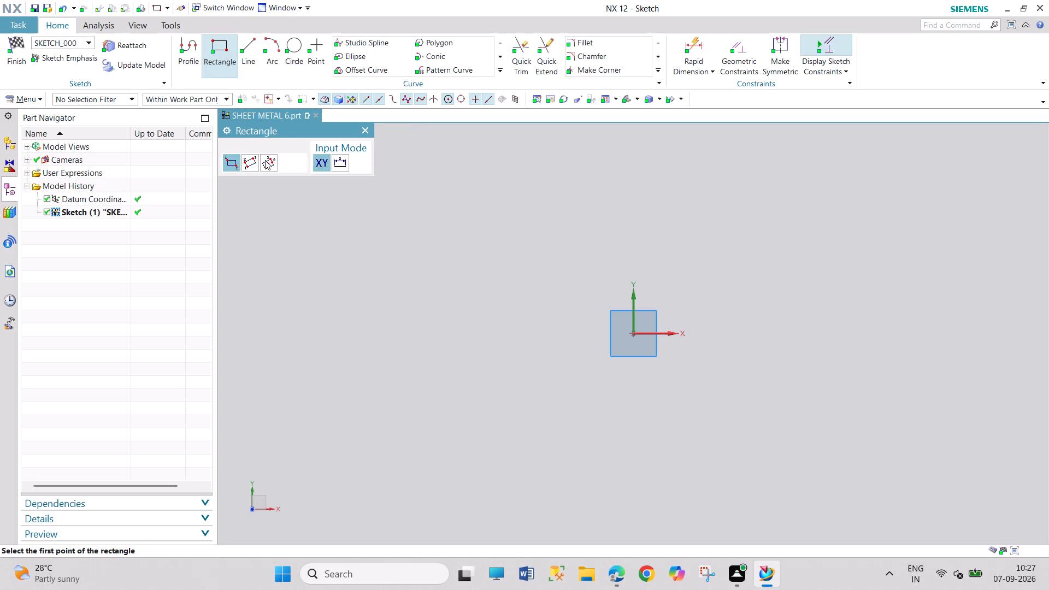
pyautogui.click(267, 162)
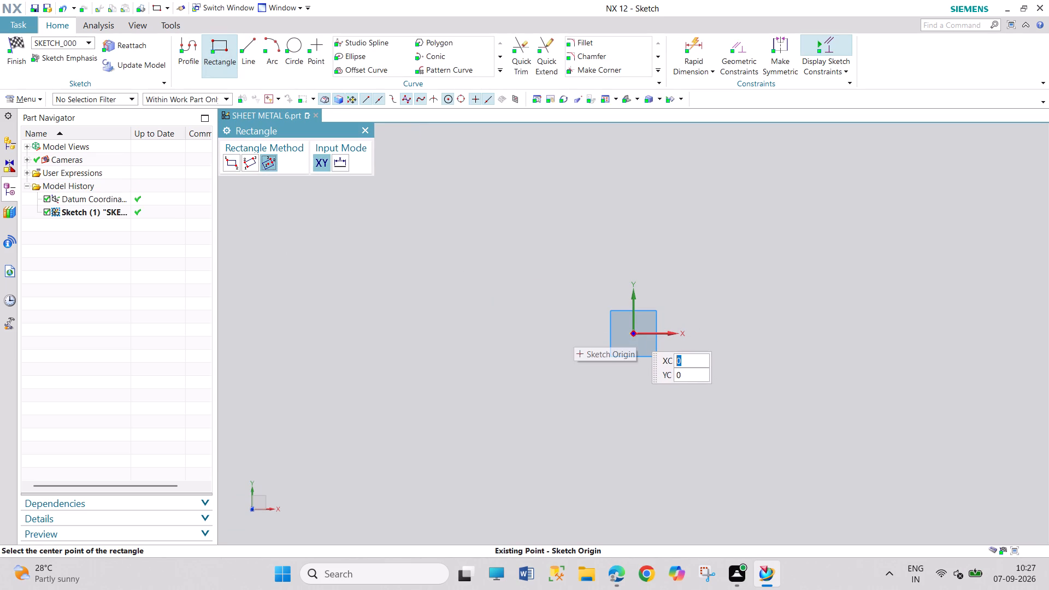
pyautogui.click(634, 333)
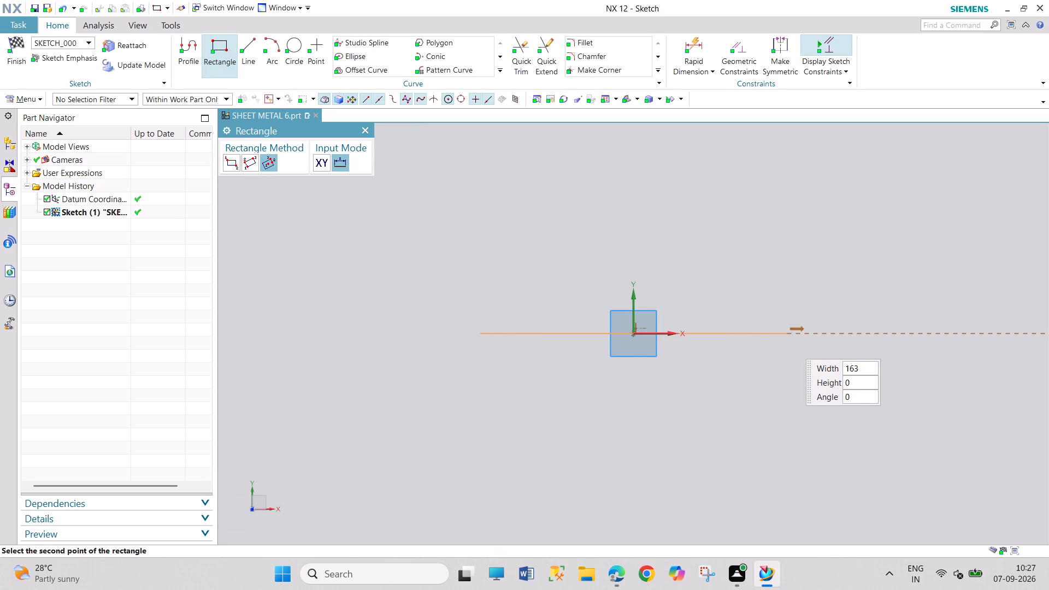
pyautogui.click(744, 335)
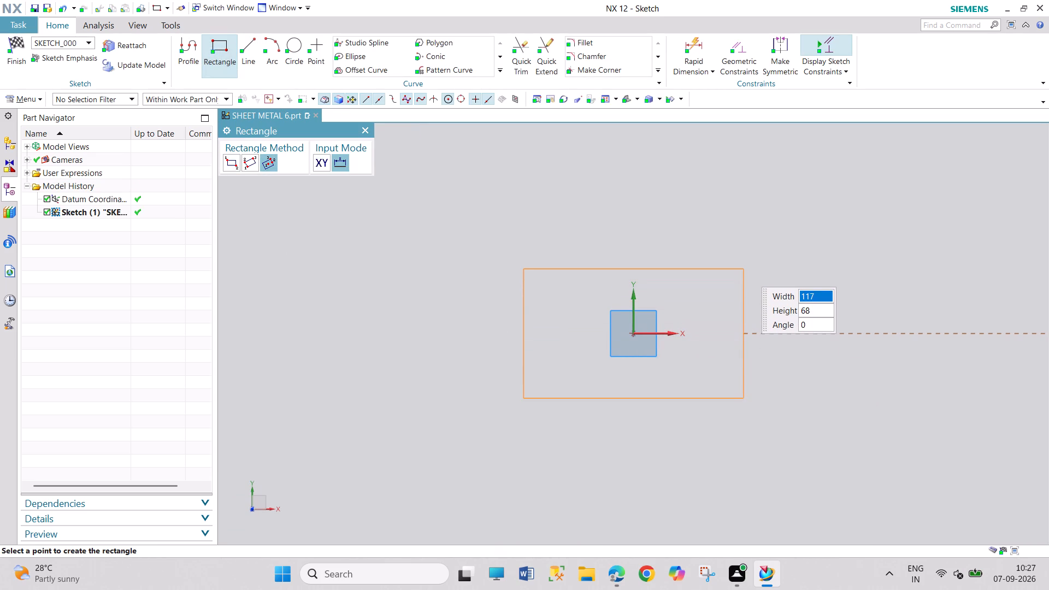
pyautogui.press('1')
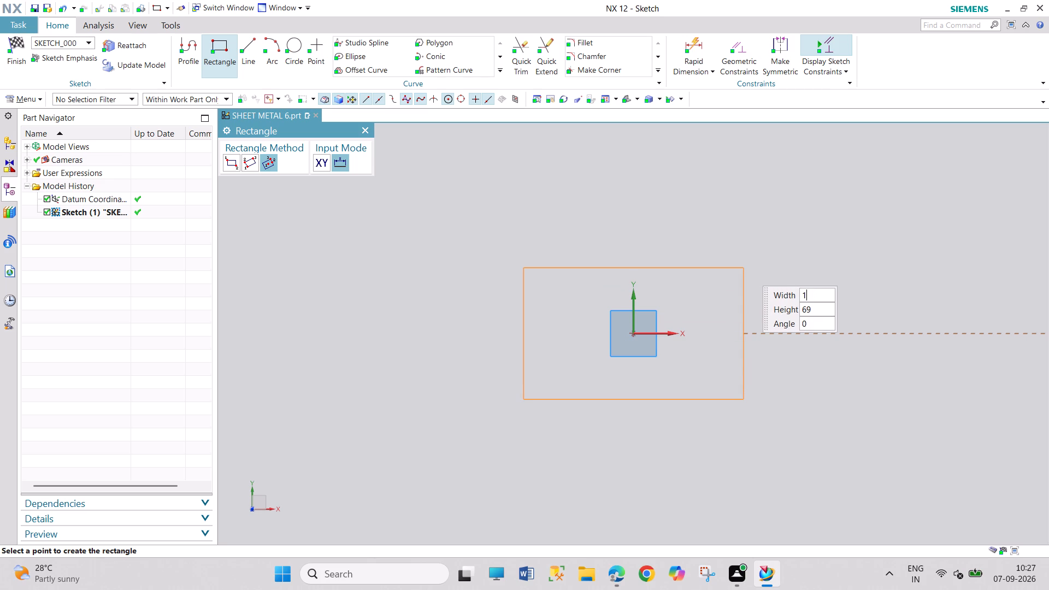
pyautogui.write('56')
pyautogui.press('Return')
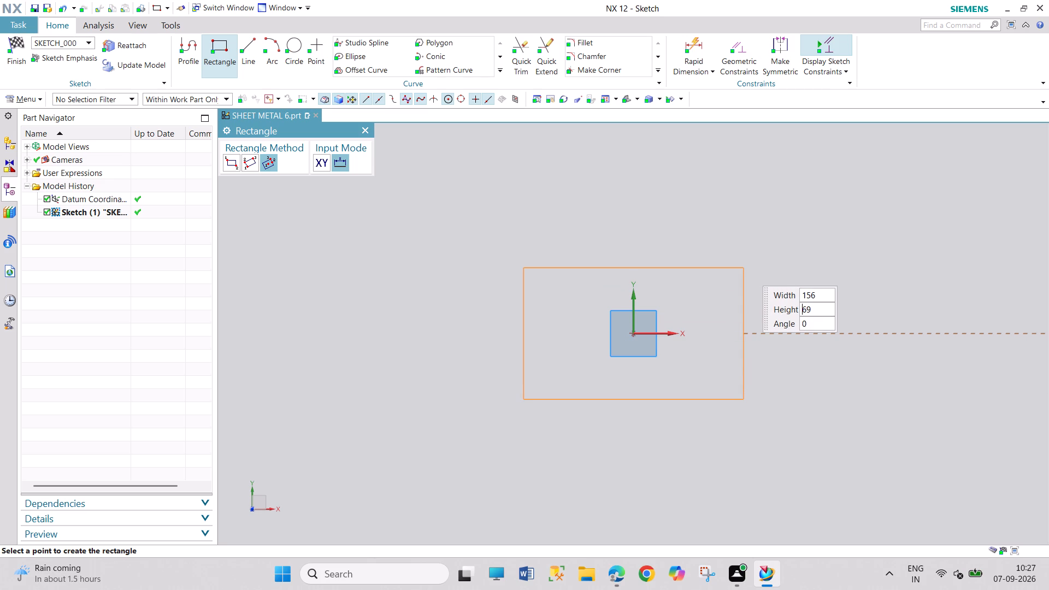
pyautogui.press('Right')
pyautogui.press('Right')
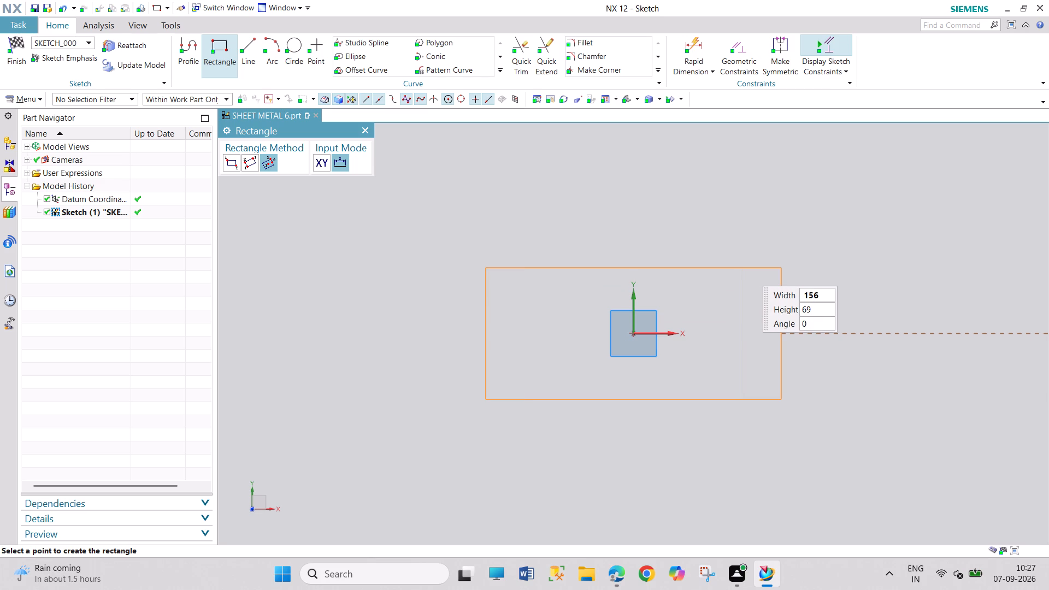
pyautogui.press('BackSpace')
pyautogui.press('BackSpace')
pyautogui.press('BackSpace')
pyautogui.write('197')
pyautogui.press('Return')
pyautogui.press('0')
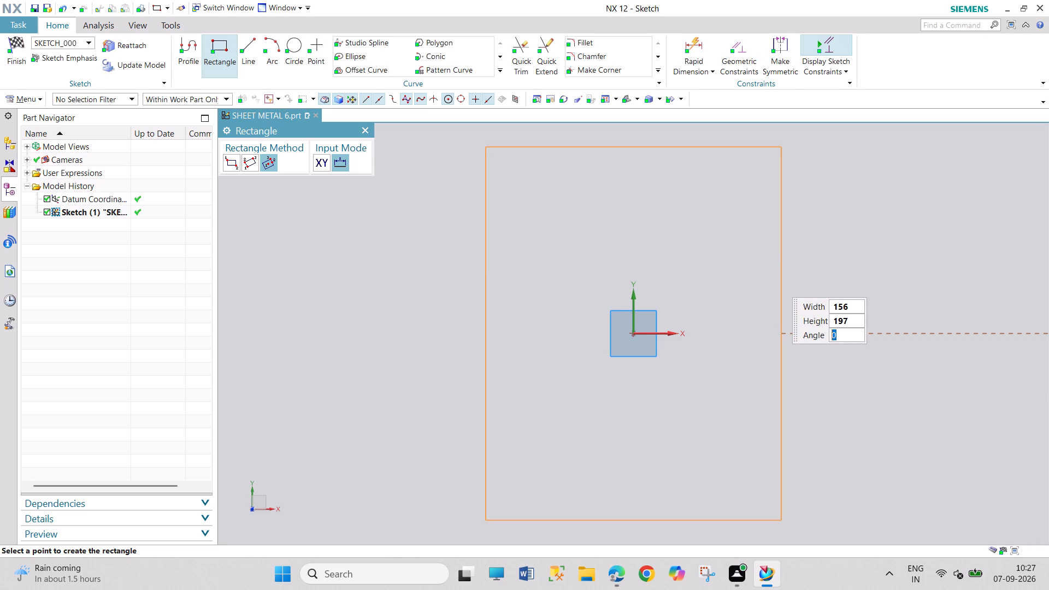
pyautogui.press('Return')
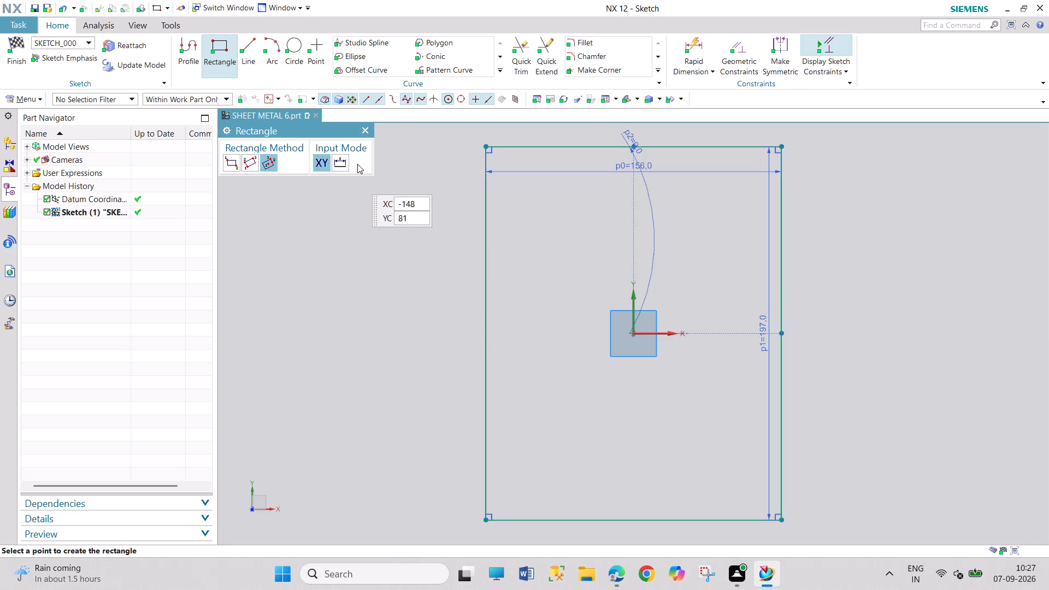
pyautogui.click(366, 132)
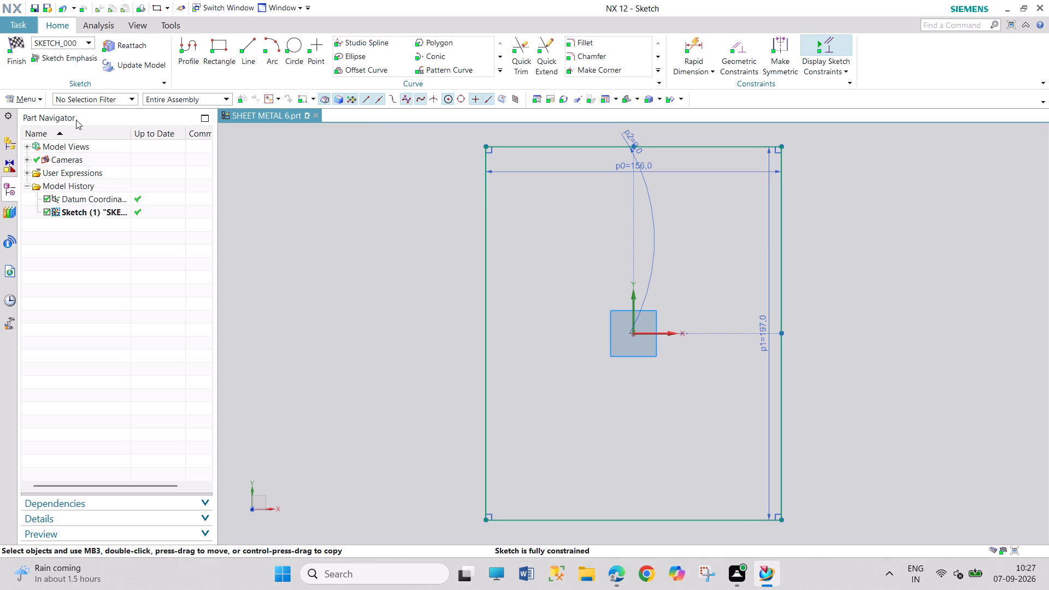
pyautogui.click(13, 63)
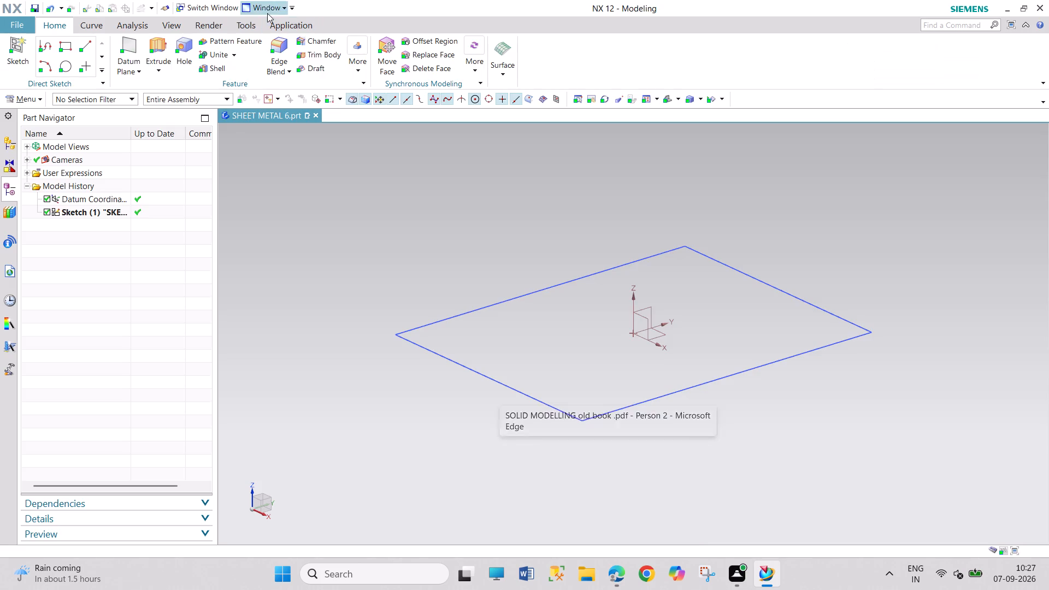
# Switch the part from Modeling to the Sheet Metal application.
pyautogui.click(278, 32)
pyautogui.click(282, 31)
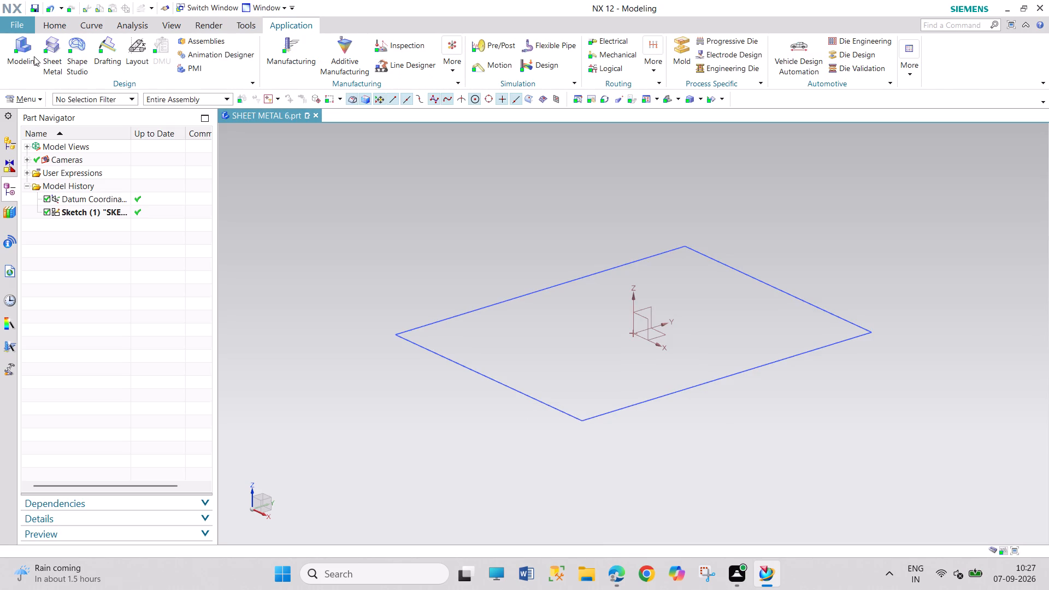
pyautogui.click(57, 44)
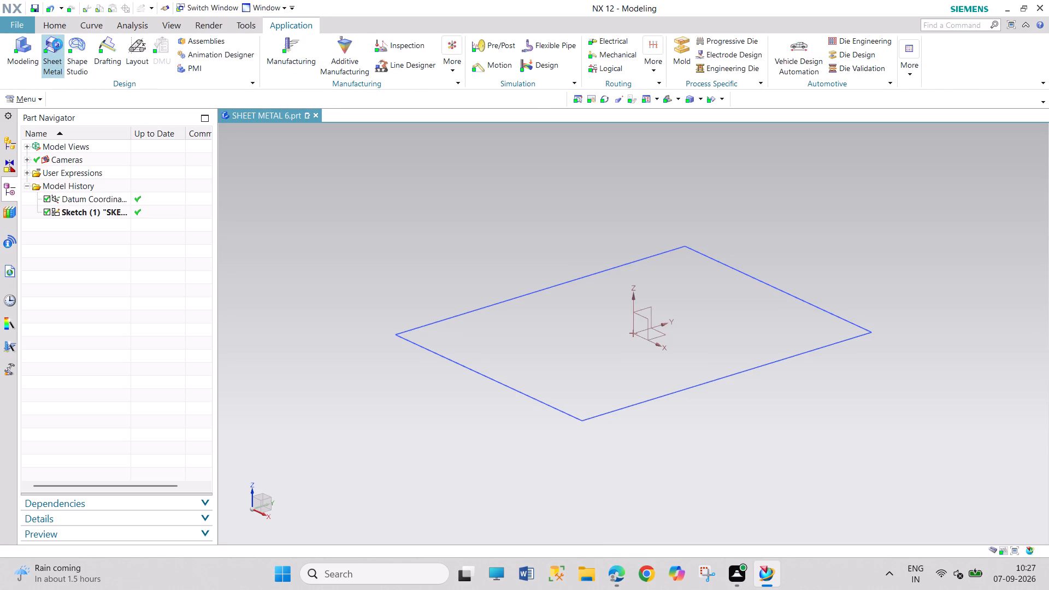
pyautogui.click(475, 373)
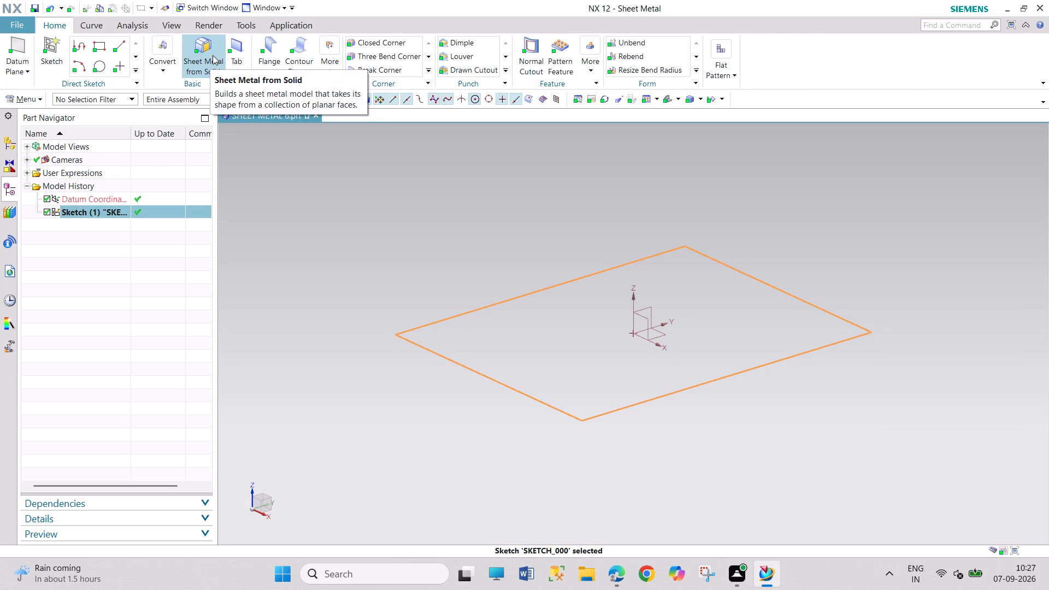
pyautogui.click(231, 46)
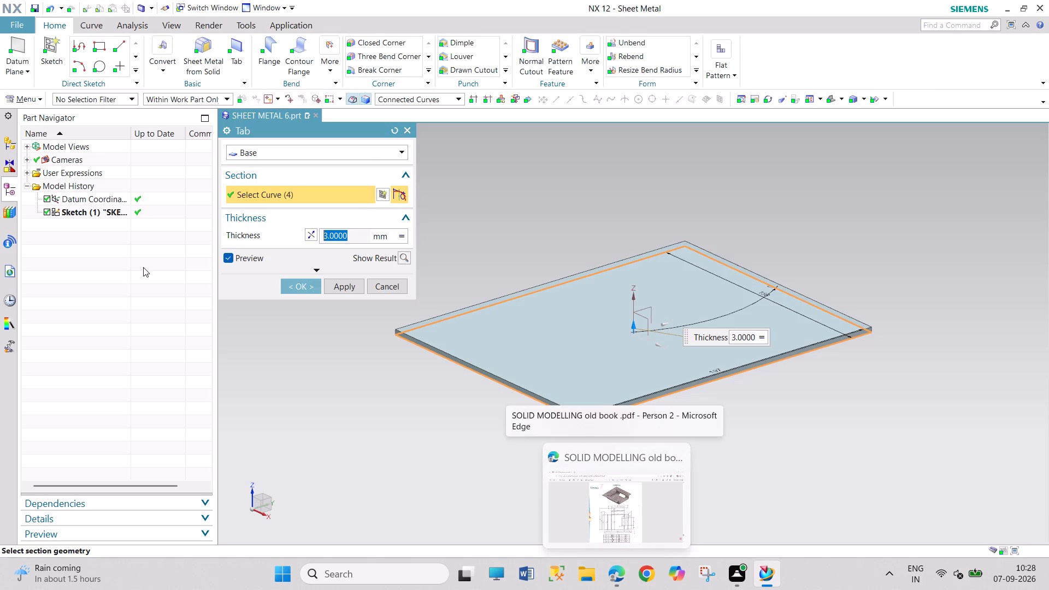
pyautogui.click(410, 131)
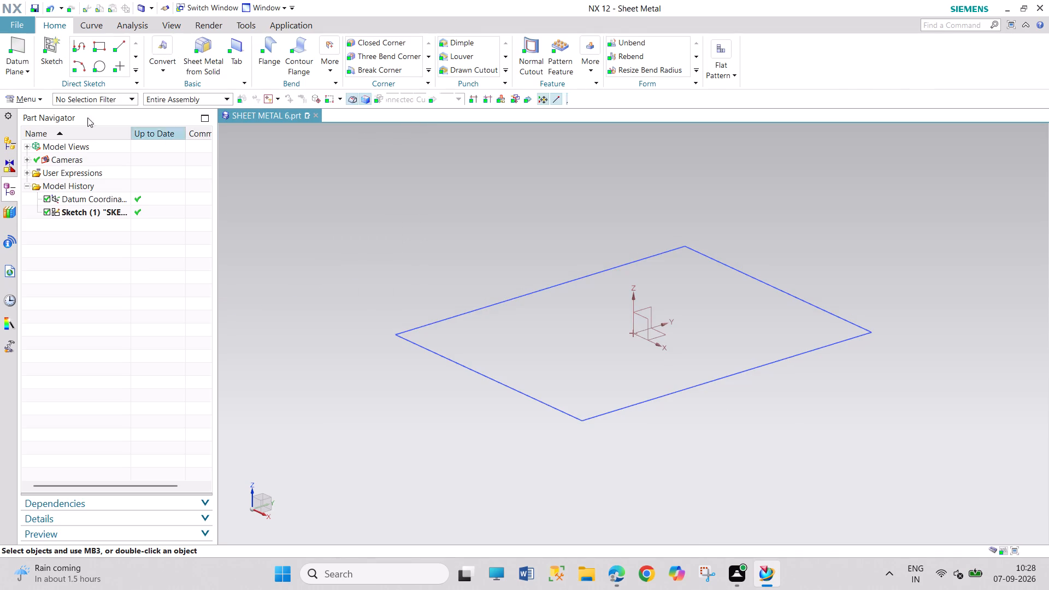
# Set the sheet metal preferences to a material thickness of 0.8 mm and a bend radius of 0.8 mm.
pyautogui.click(26, 25)
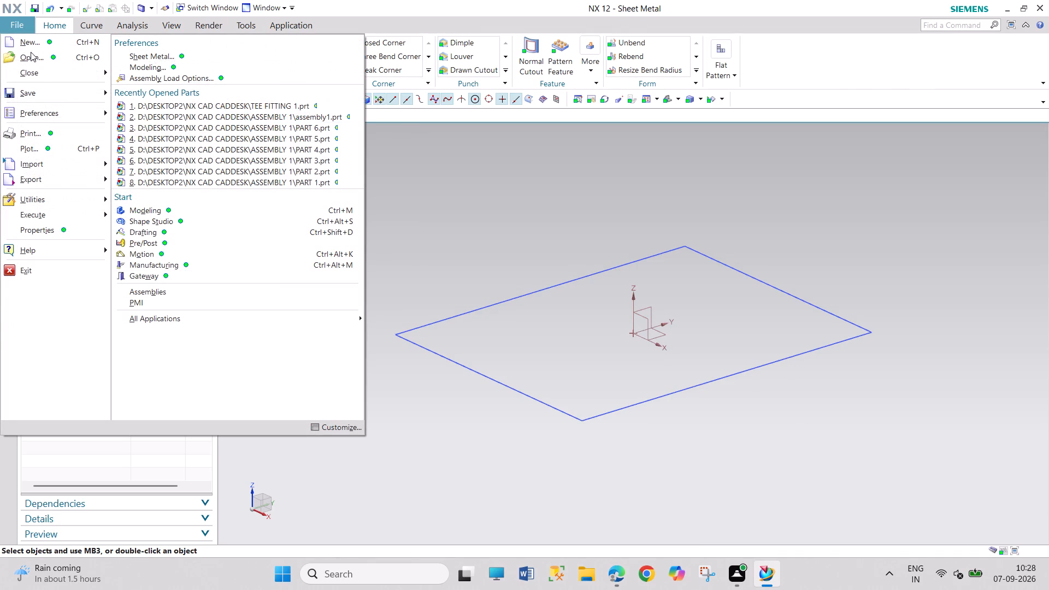
pyautogui.click(59, 114)
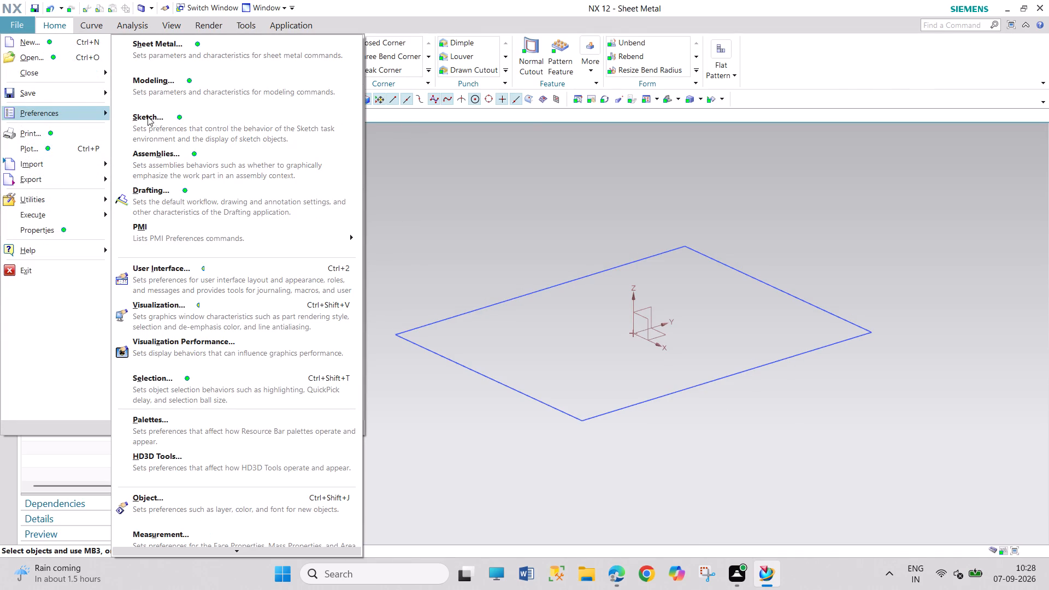
pyautogui.click(193, 50)
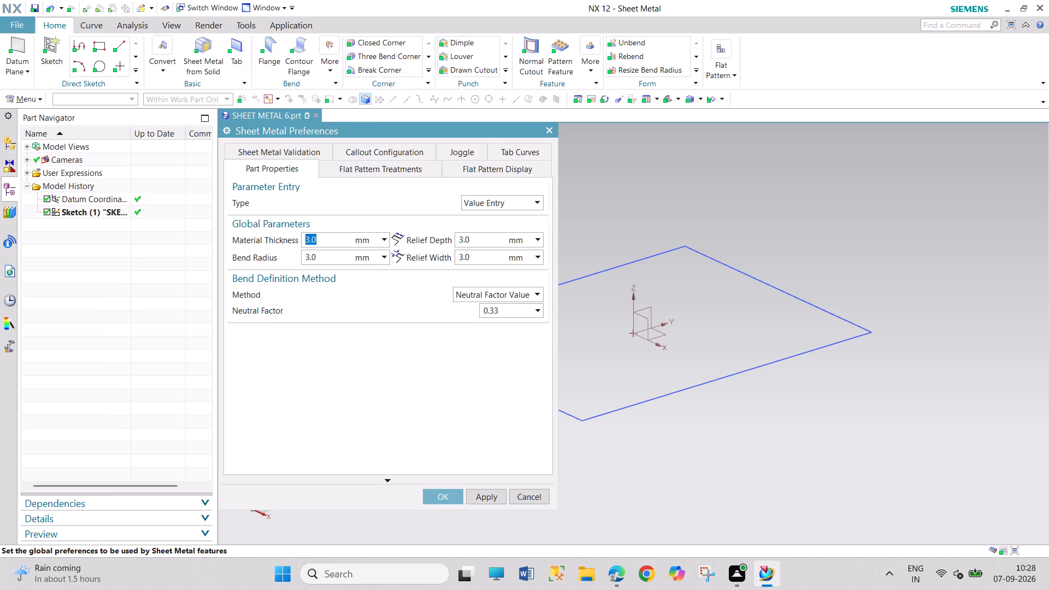
pyautogui.write('0.8')
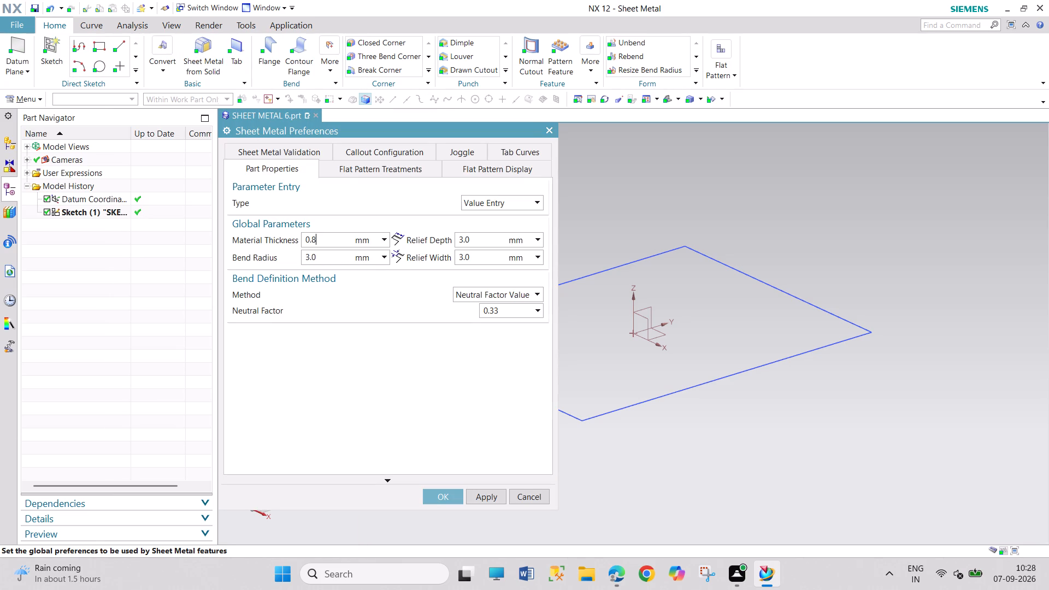
pyautogui.click(322, 263)
pyautogui.click(322, 263)
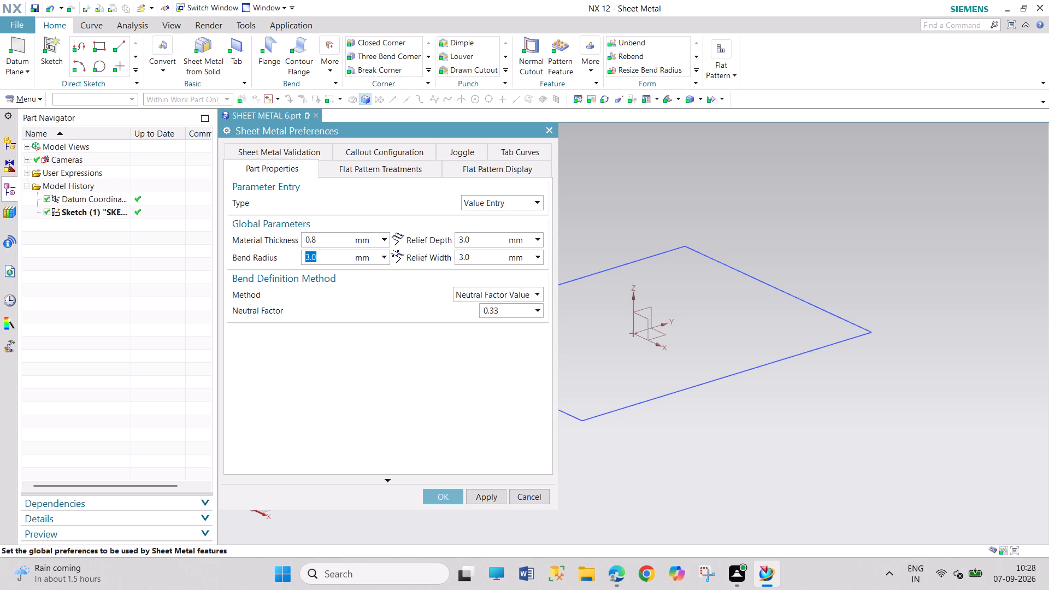
pyautogui.write('0.8')
pyautogui.click(449, 499)
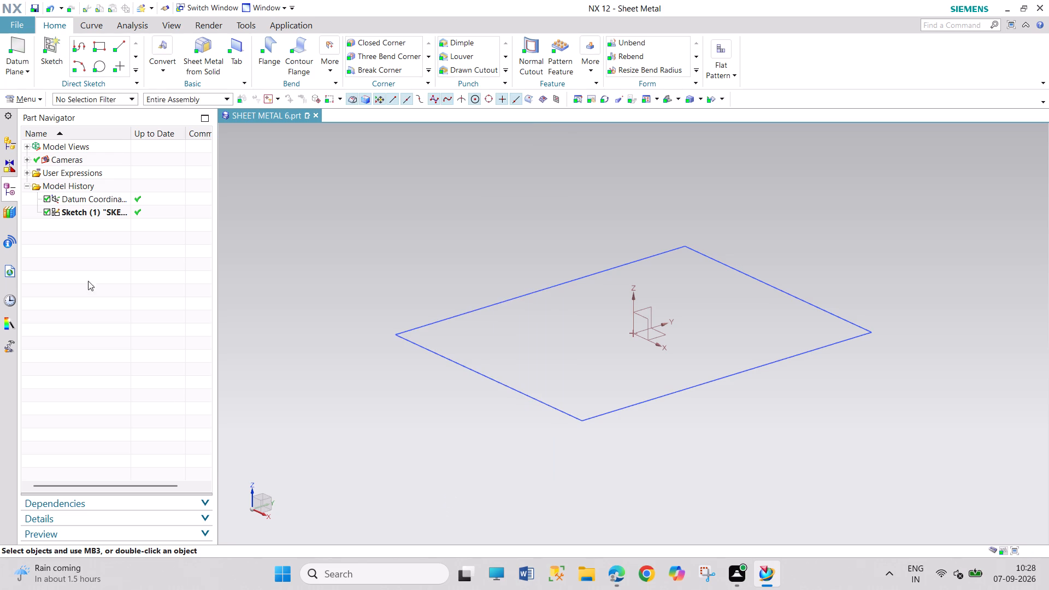
# Create a base tab 0.8 mm thick from the rectangle sketch.
pyautogui.click(245, 43)
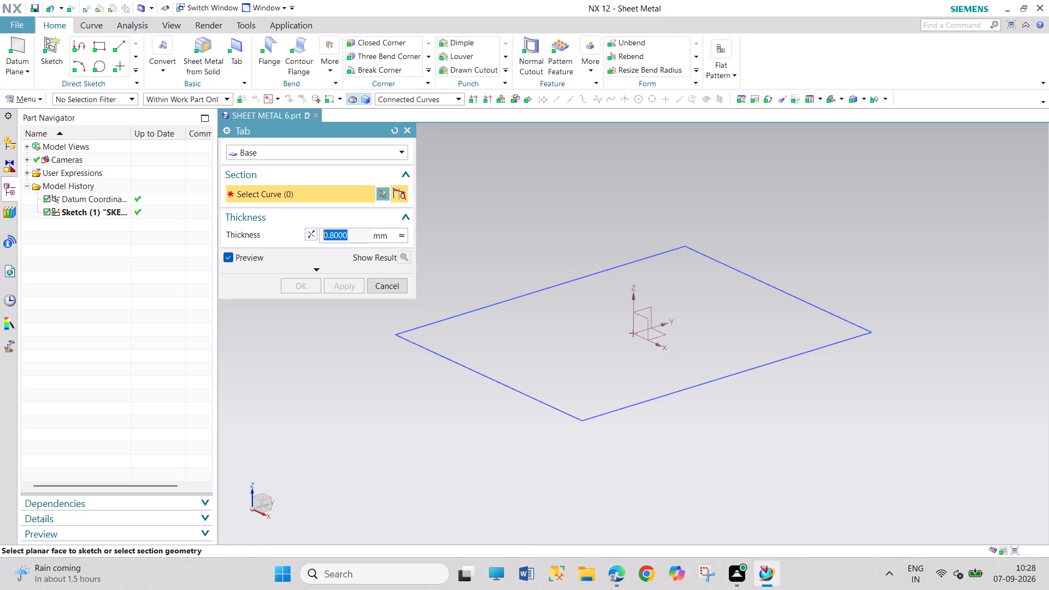
pyautogui.click(455, 359)
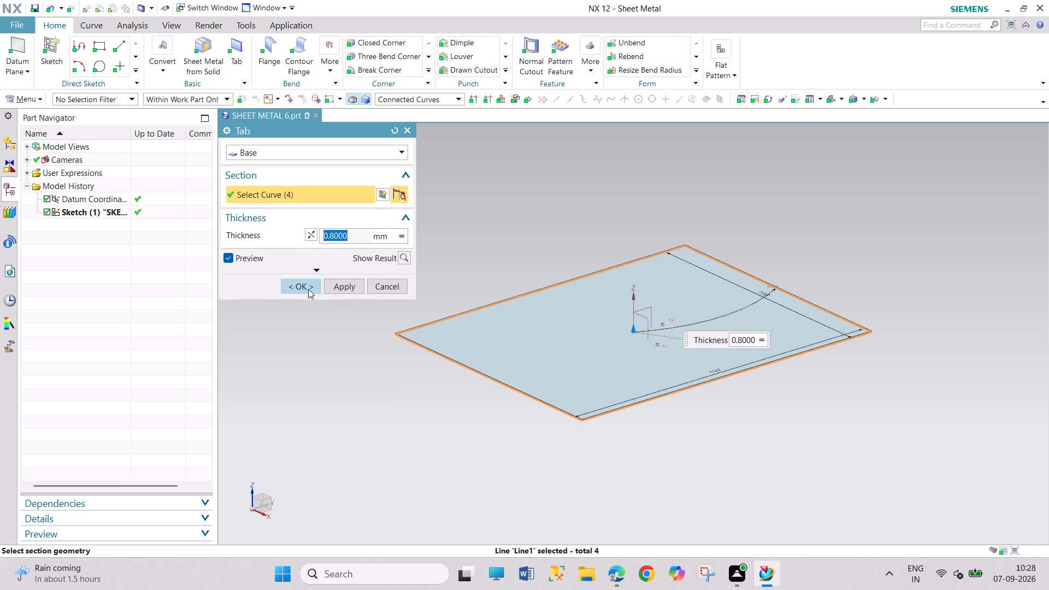
pyautogui.click(308, 289)
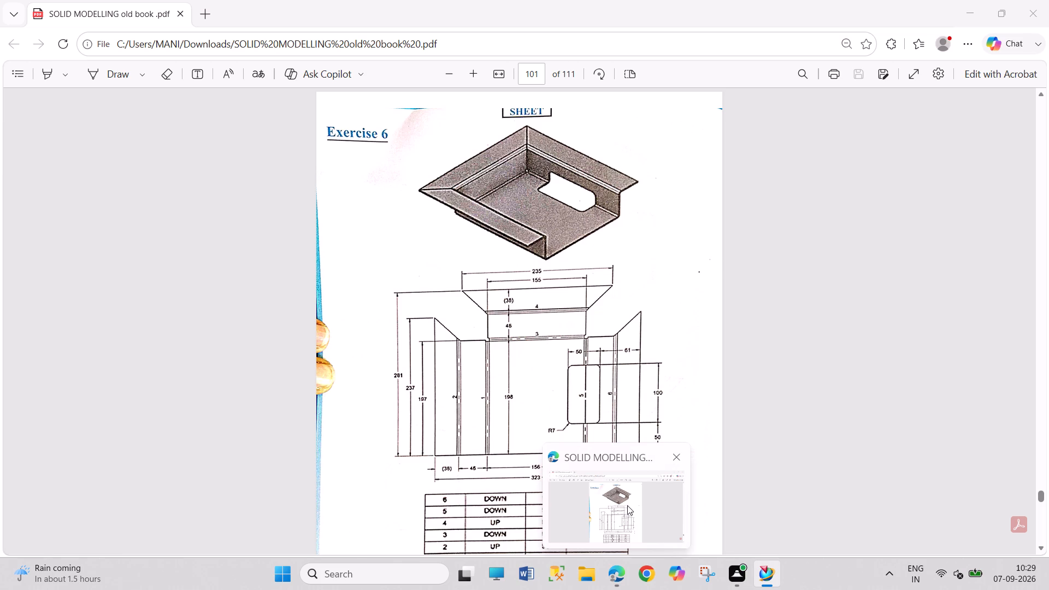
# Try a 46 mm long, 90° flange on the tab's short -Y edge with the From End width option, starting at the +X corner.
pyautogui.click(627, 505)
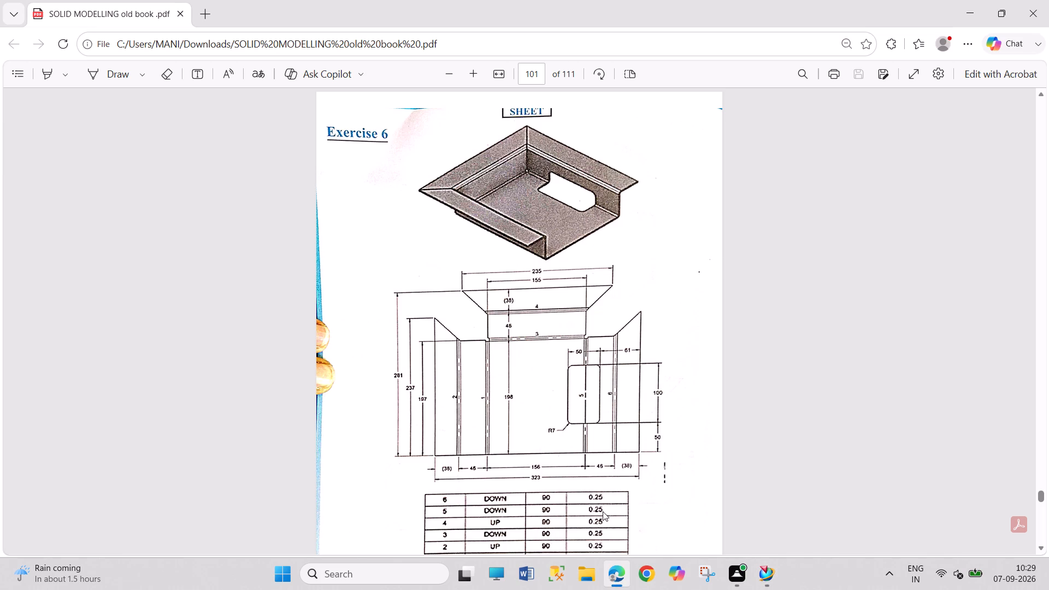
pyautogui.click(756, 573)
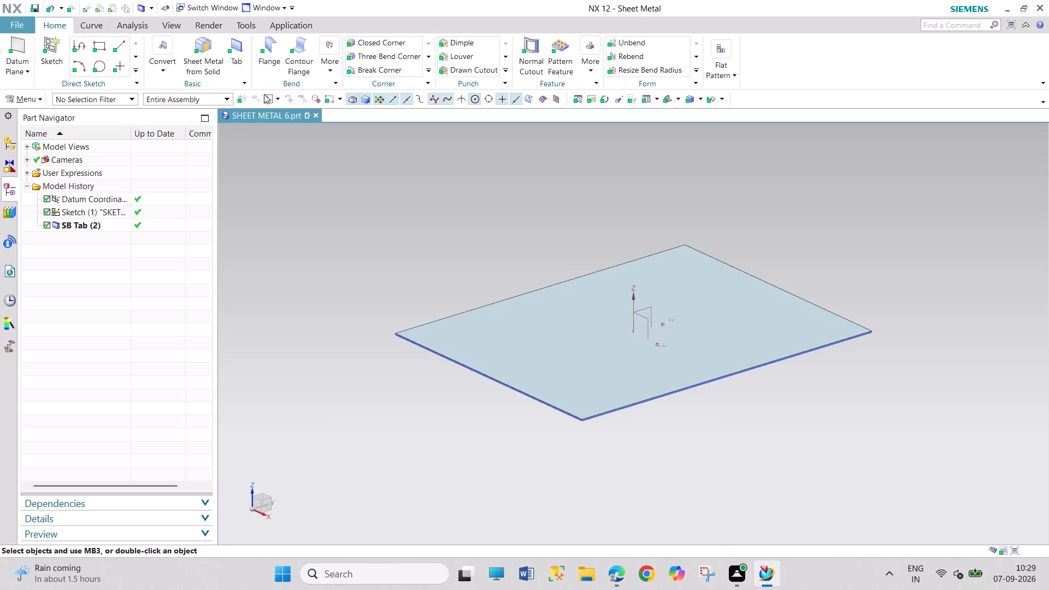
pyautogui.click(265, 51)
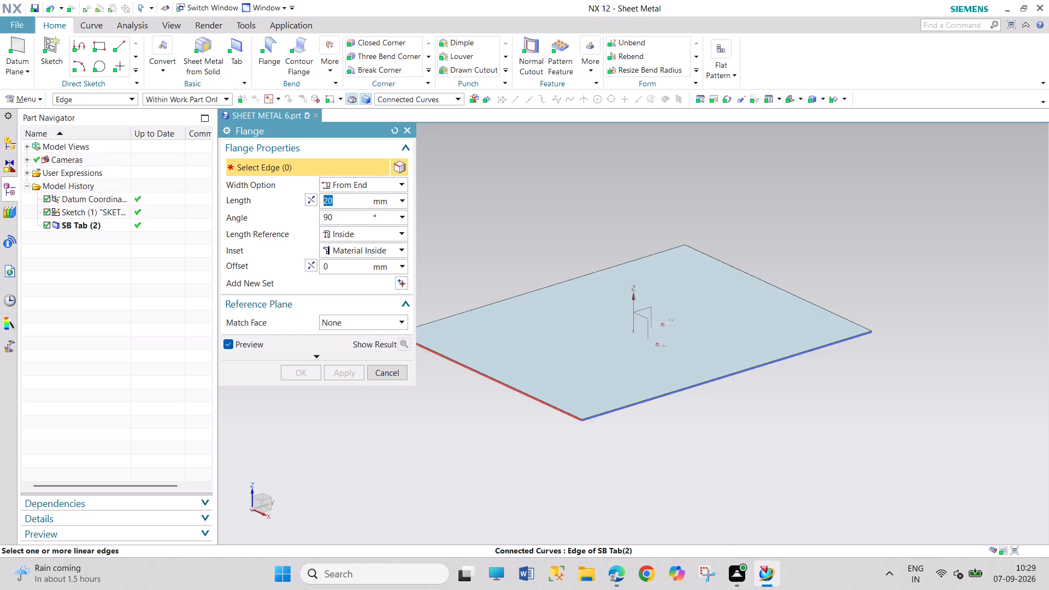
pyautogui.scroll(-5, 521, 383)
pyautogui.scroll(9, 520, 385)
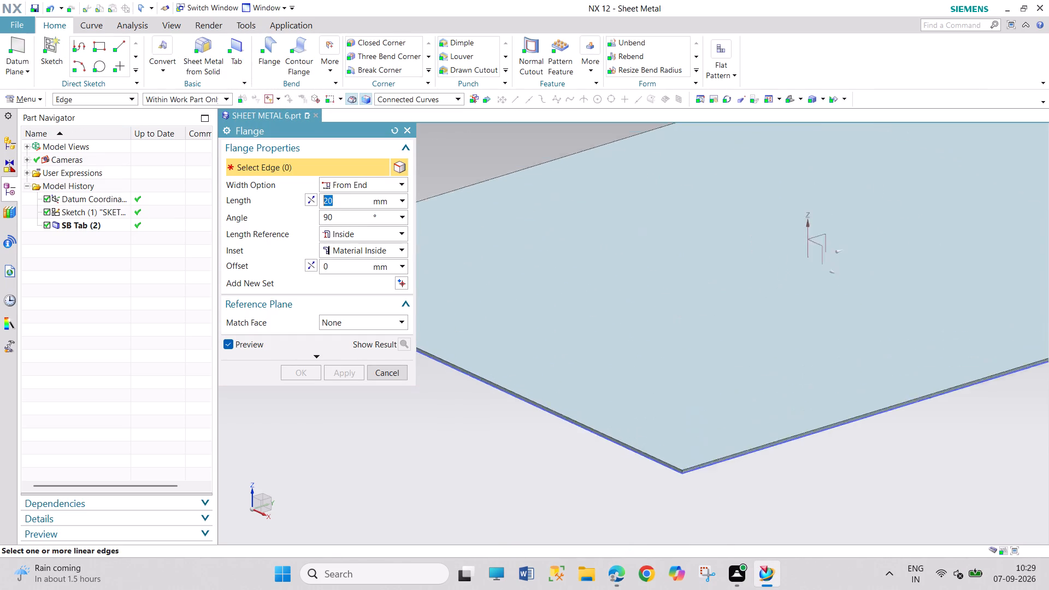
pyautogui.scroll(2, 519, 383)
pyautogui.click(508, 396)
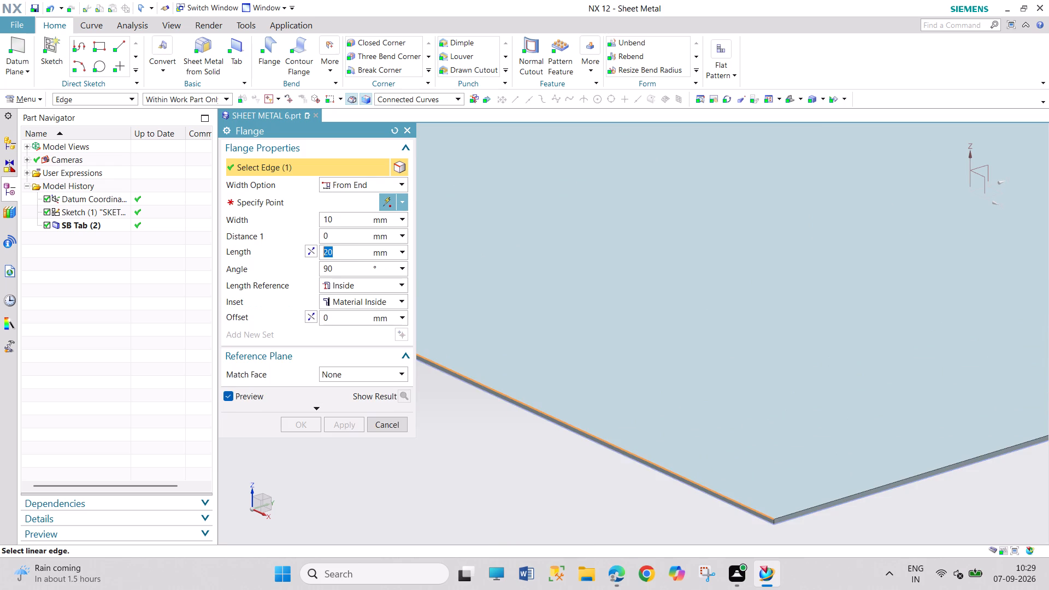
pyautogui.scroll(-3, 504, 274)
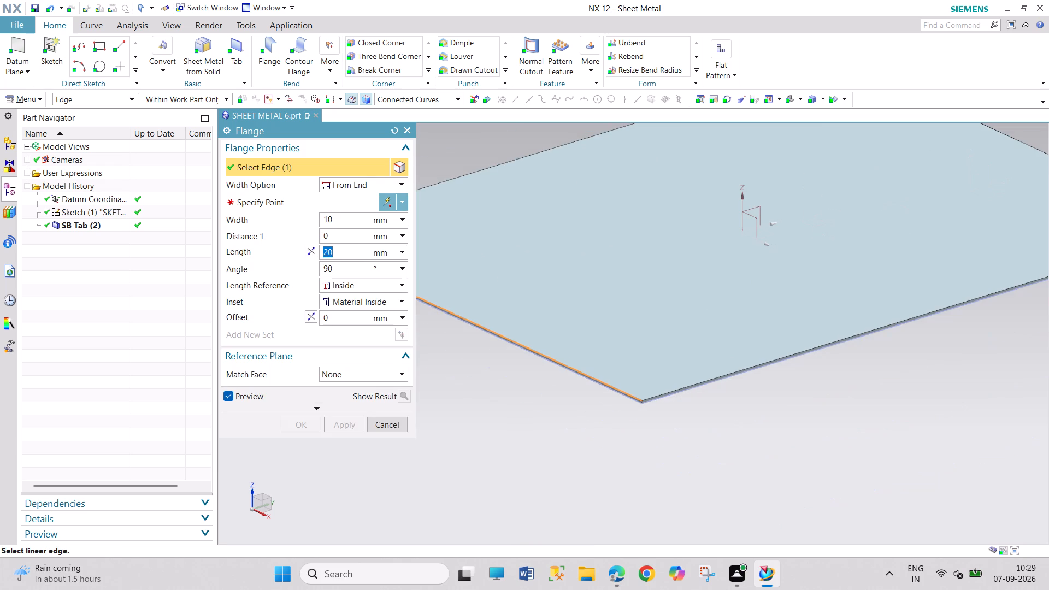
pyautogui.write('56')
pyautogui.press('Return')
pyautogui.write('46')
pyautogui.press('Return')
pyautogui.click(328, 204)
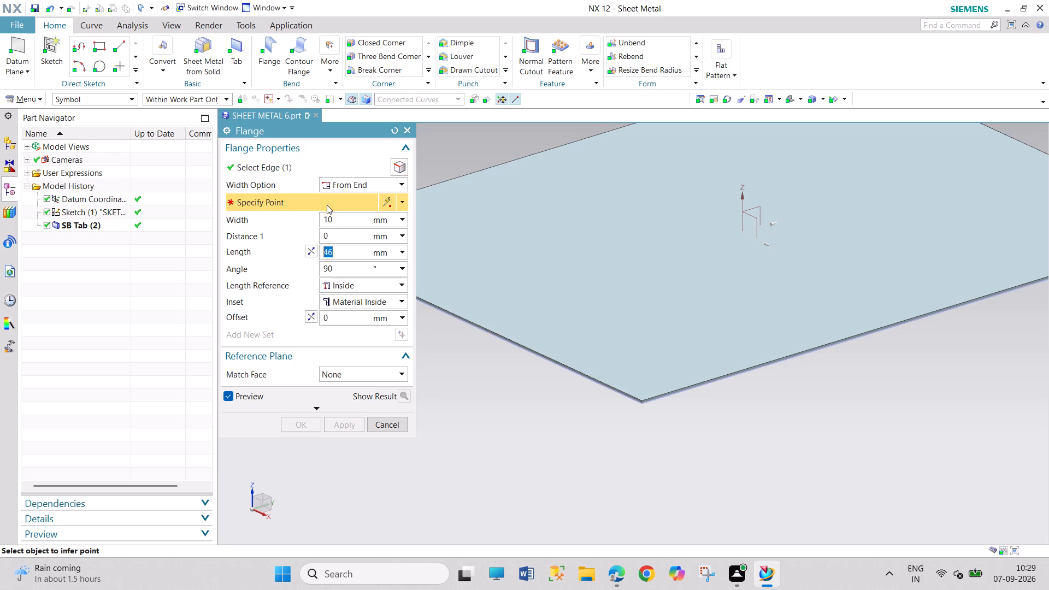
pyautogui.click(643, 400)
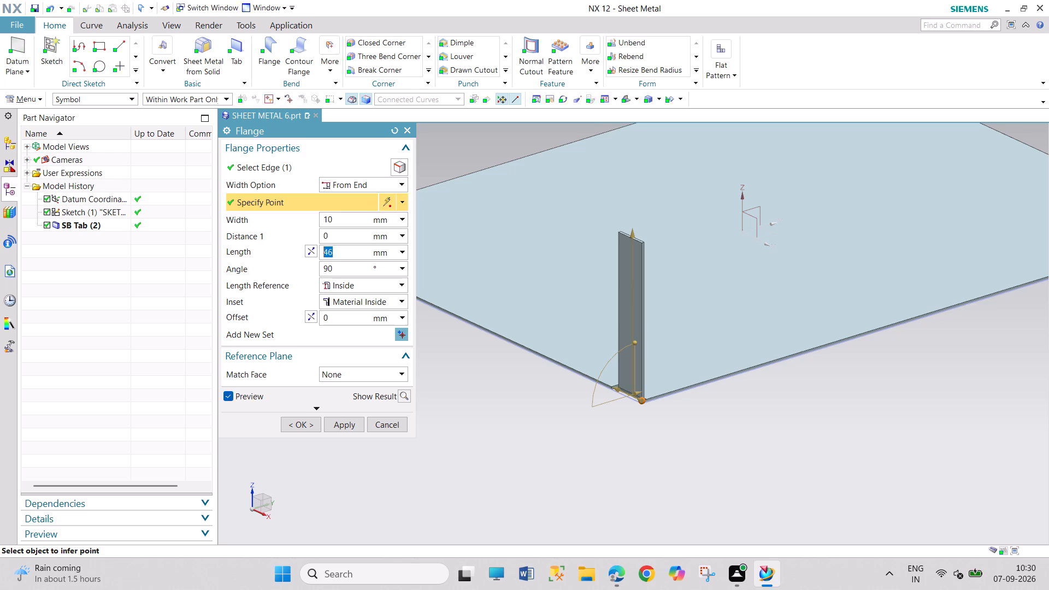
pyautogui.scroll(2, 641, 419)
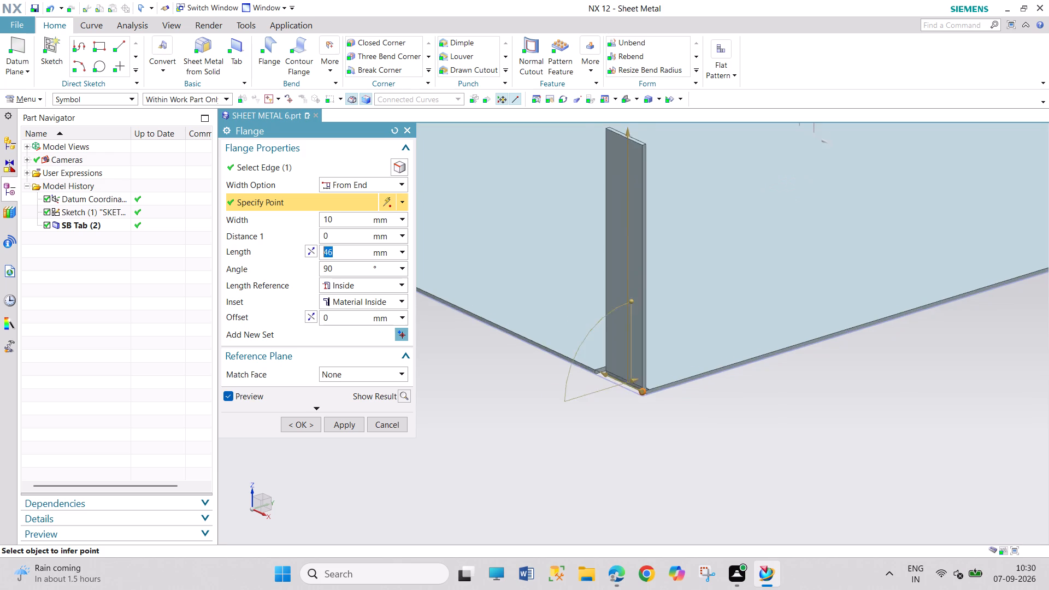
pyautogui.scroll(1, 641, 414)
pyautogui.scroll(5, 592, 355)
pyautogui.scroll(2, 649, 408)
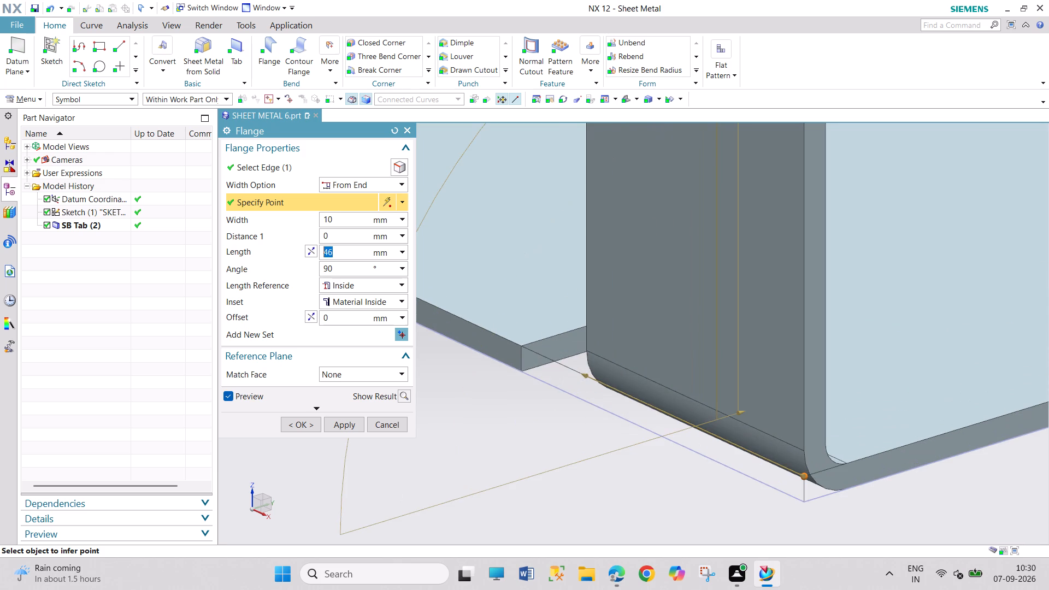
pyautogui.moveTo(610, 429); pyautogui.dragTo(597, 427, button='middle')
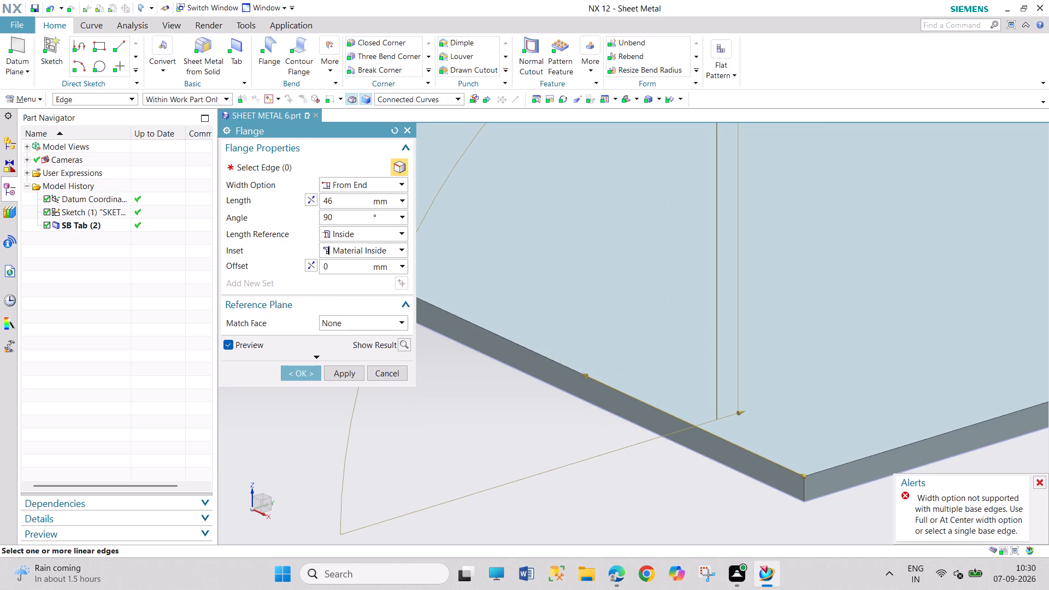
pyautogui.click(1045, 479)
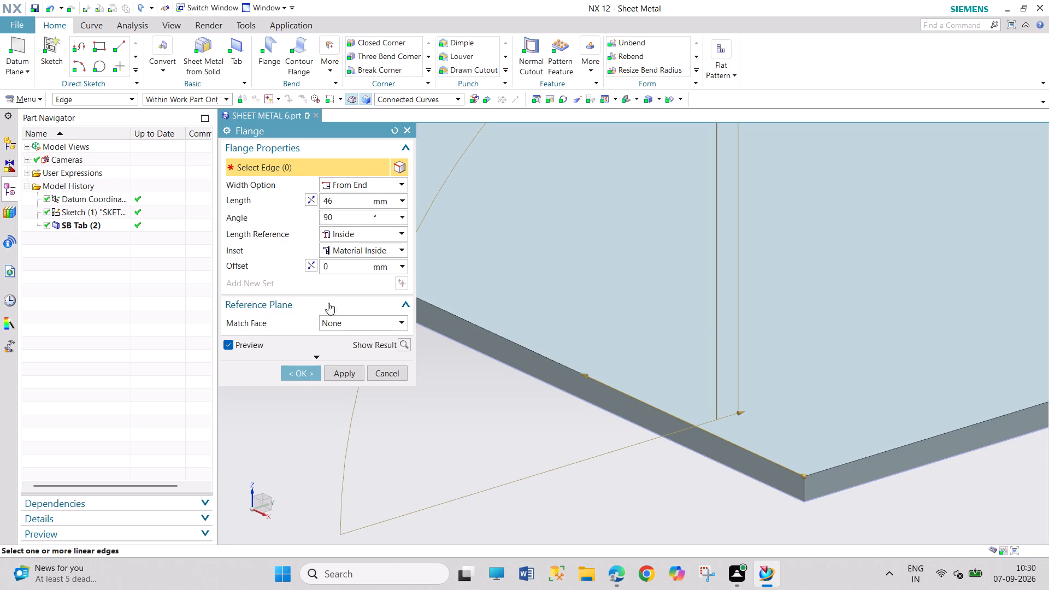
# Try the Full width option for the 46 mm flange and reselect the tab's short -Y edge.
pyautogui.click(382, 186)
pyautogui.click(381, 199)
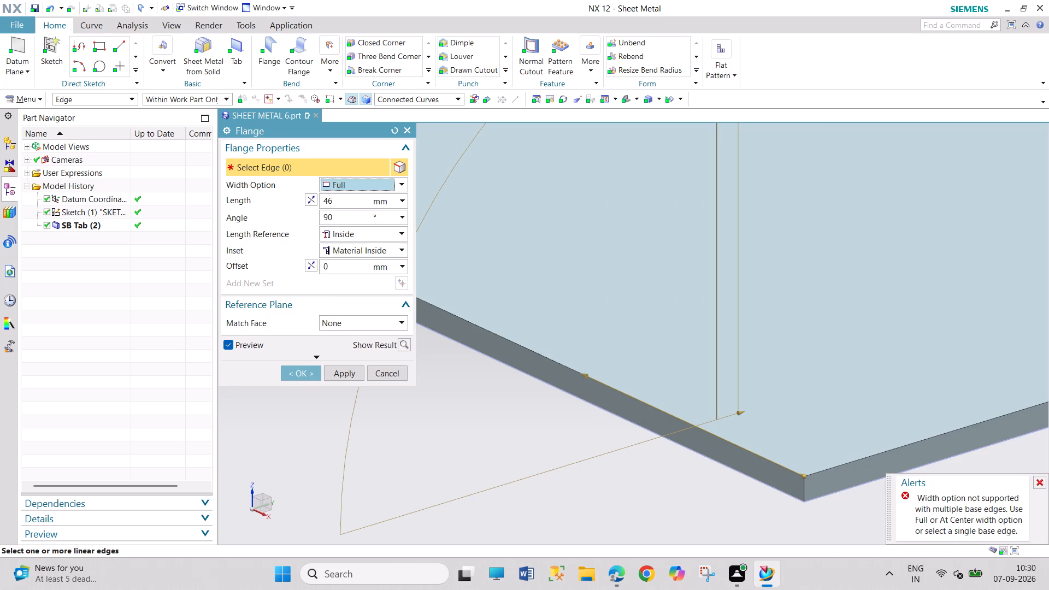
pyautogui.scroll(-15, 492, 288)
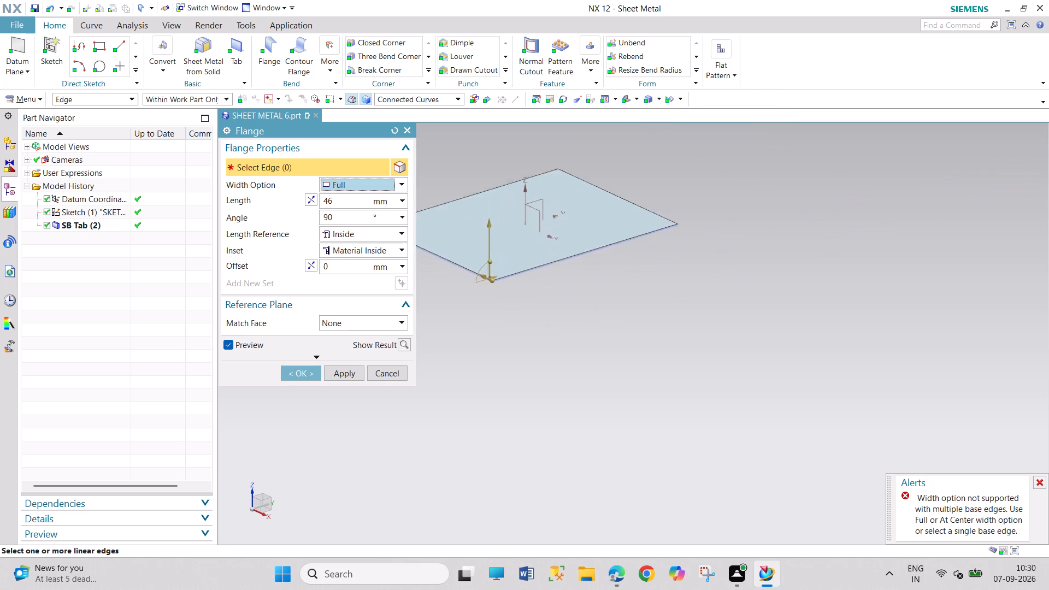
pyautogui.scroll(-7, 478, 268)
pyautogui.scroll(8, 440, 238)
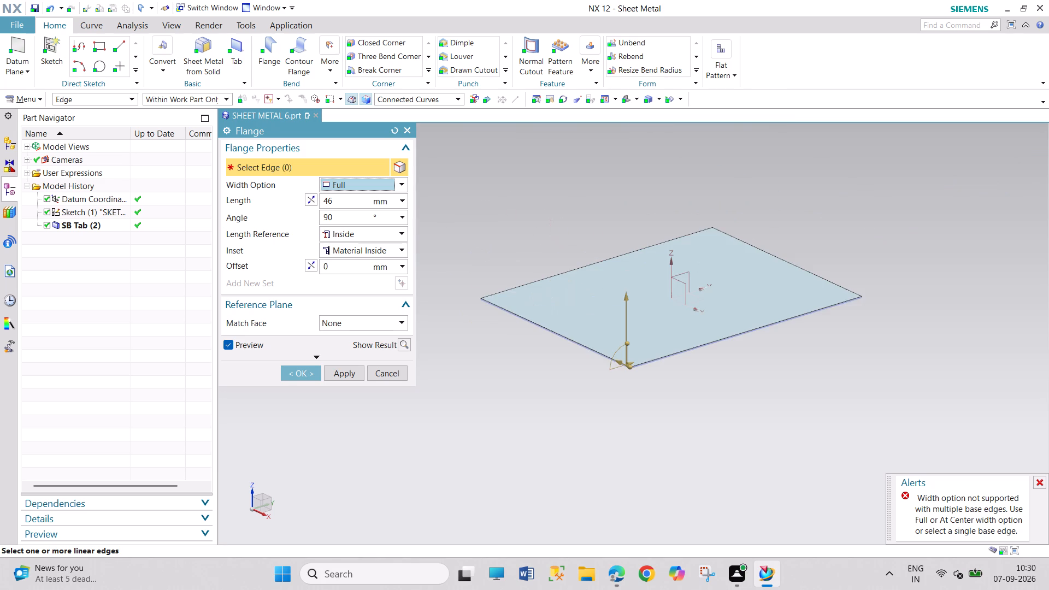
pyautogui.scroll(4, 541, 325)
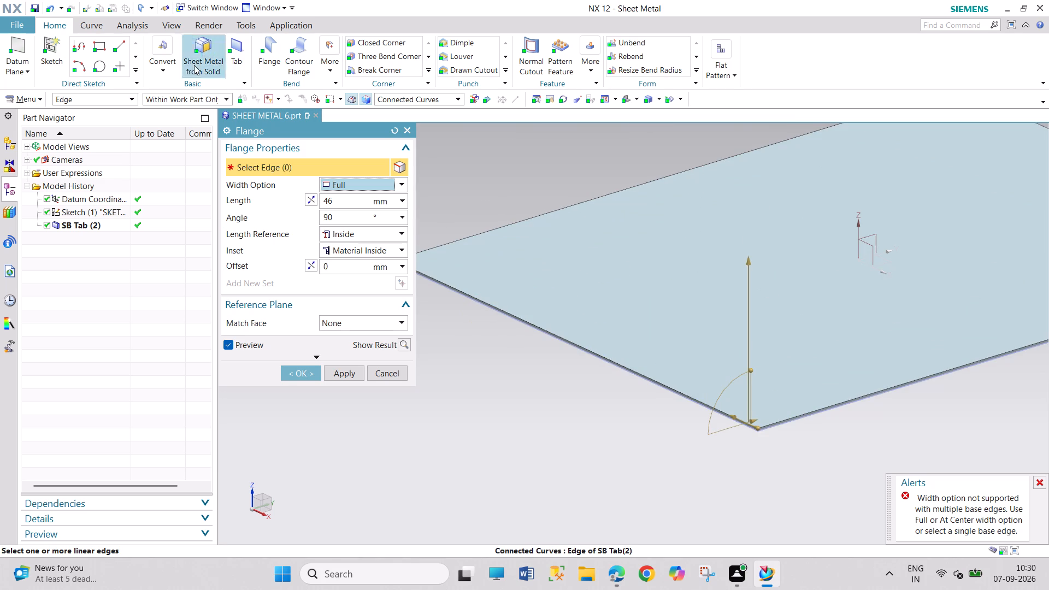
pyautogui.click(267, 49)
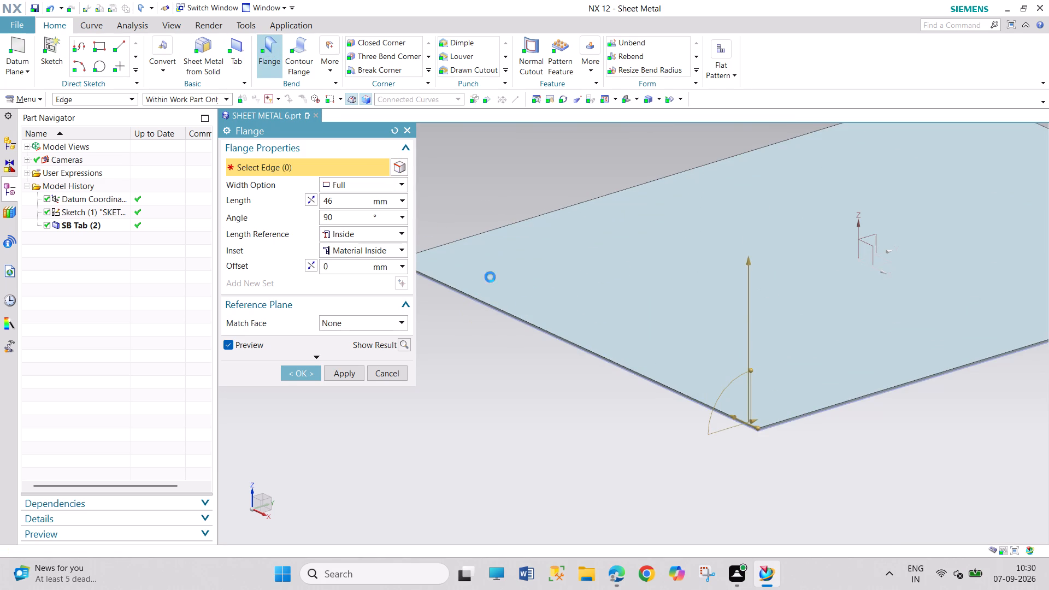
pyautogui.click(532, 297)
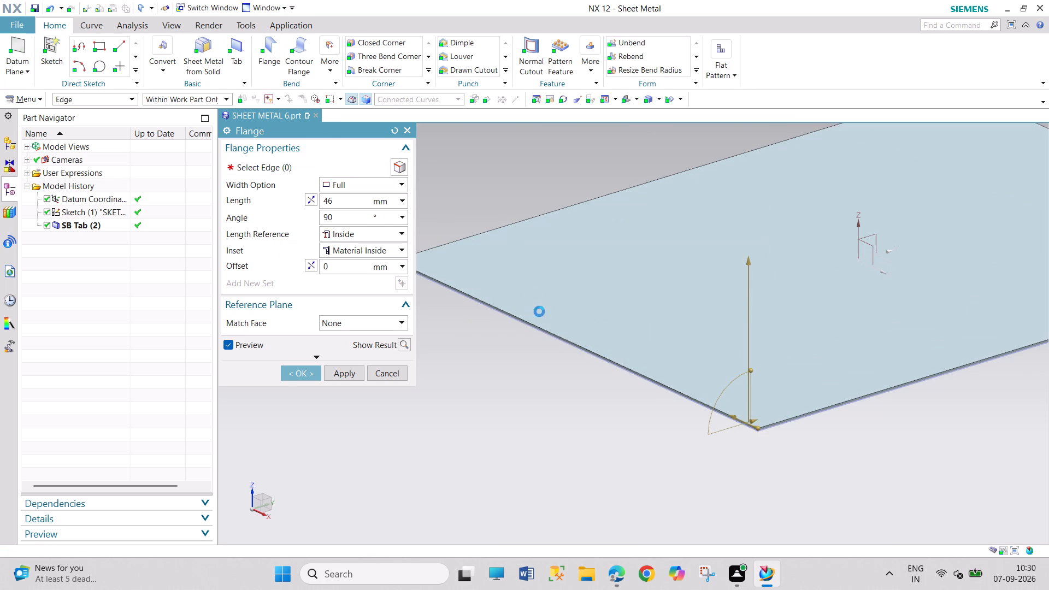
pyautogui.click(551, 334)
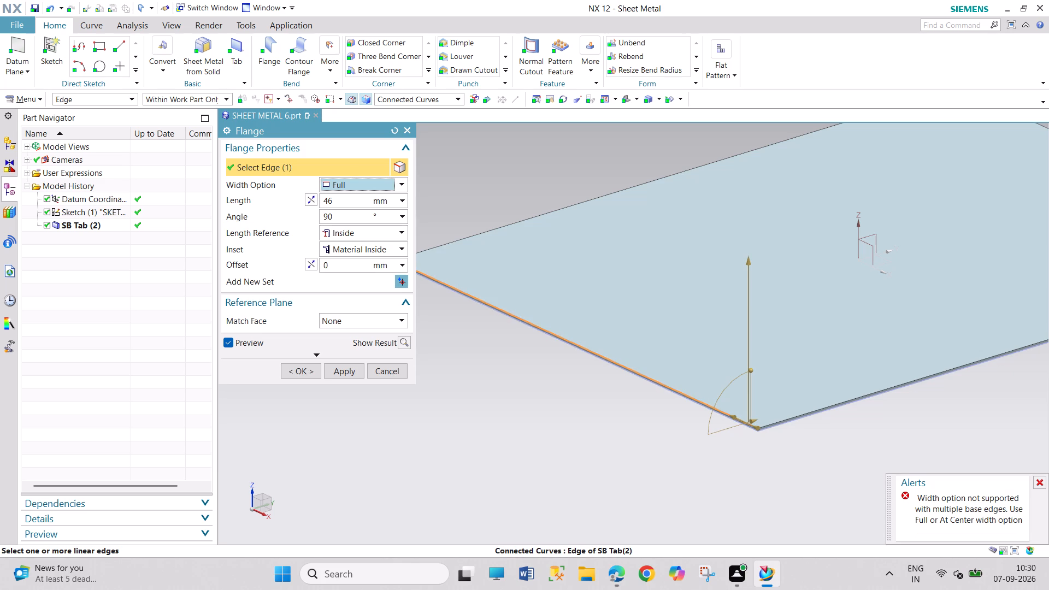
# Reset the Flange settings and define 46 mm full-width flanges on the tab's short -Y edge and adjacent long +X edge.
pyautogui.click(392, 133)
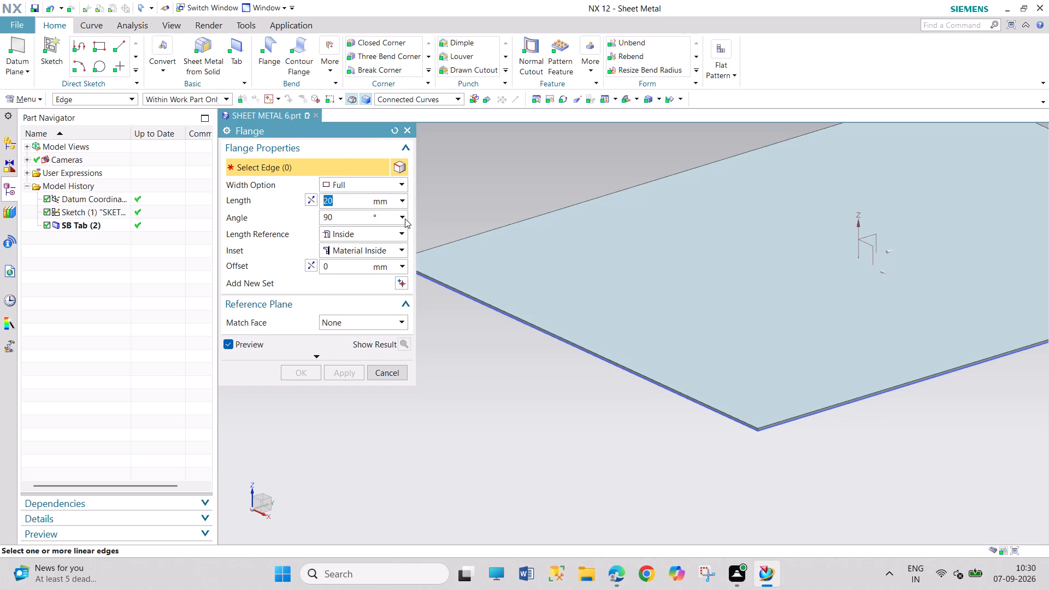
pyautogui.click(499, 310)
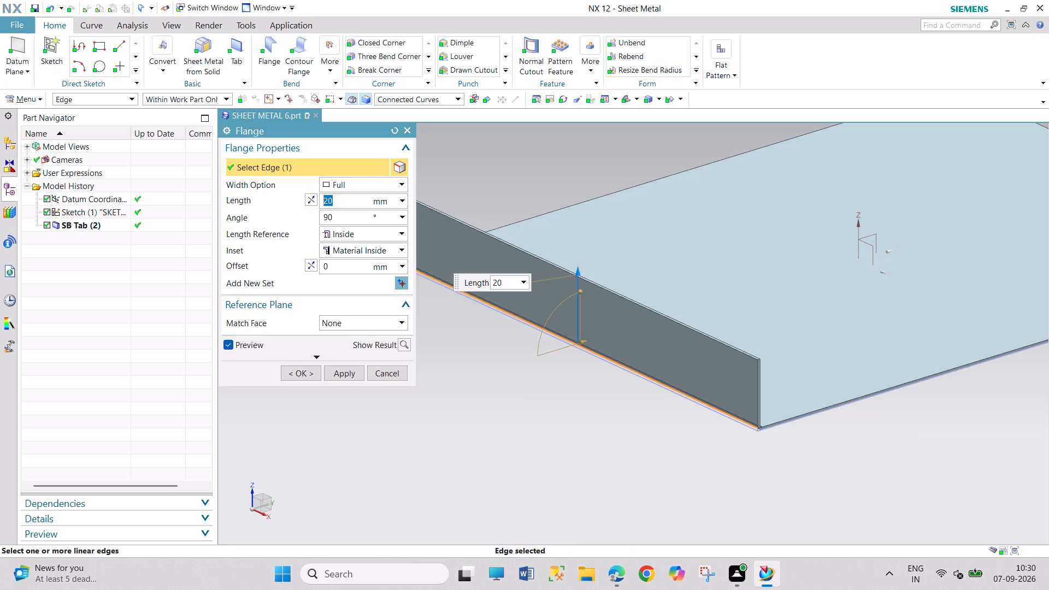
pyautogui.write('46')
pyautogui.press('Return')
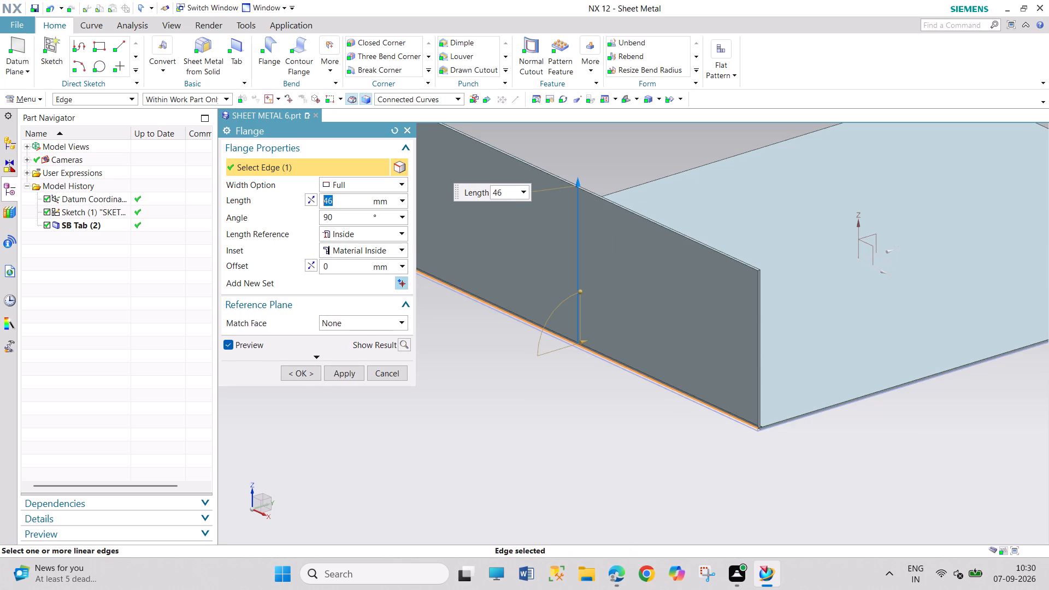
pyautogui.click(865, 394)
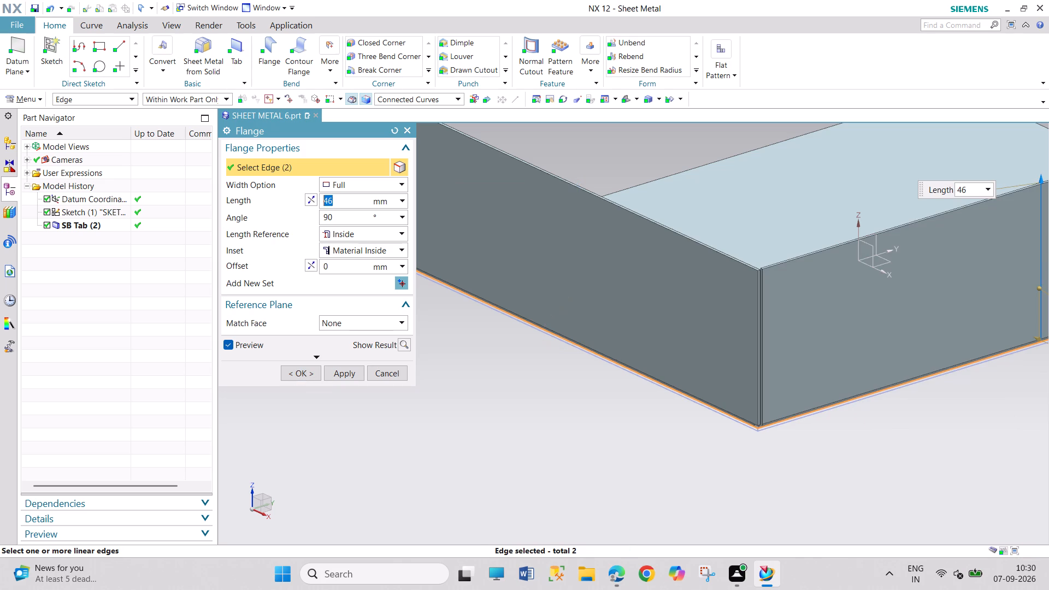
# Add the tab's opposite long -X edge to the flange selection and create the 46 mm, 90° full-width flanges on all three edges.
pyautogui.scroll(-9, 864, 402)
pyautogui.scroll(2, 951, 388)
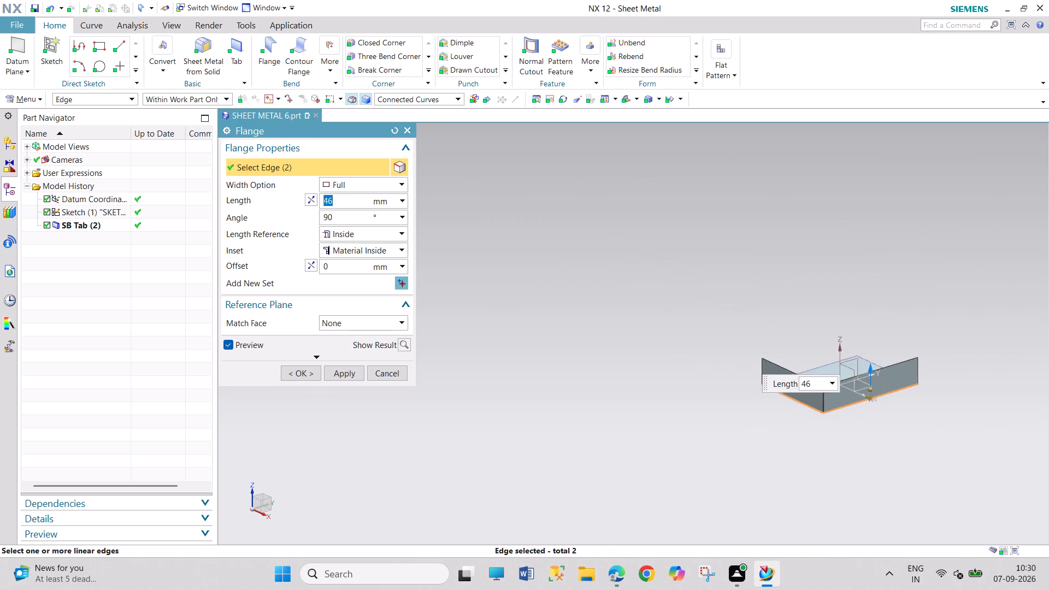
pyautogui.scroll(3, 944, 369)
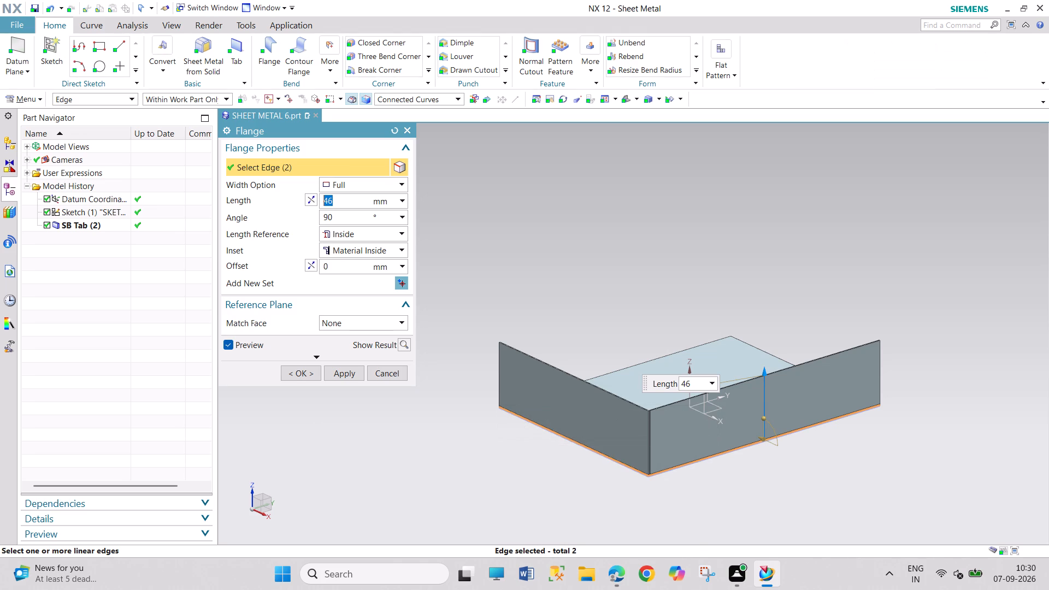
pyautogui.scroll(1, 458, 447)
pyautogui.moveTo(459, 447); pyautogui.dragTo(555, 375, button='middle')
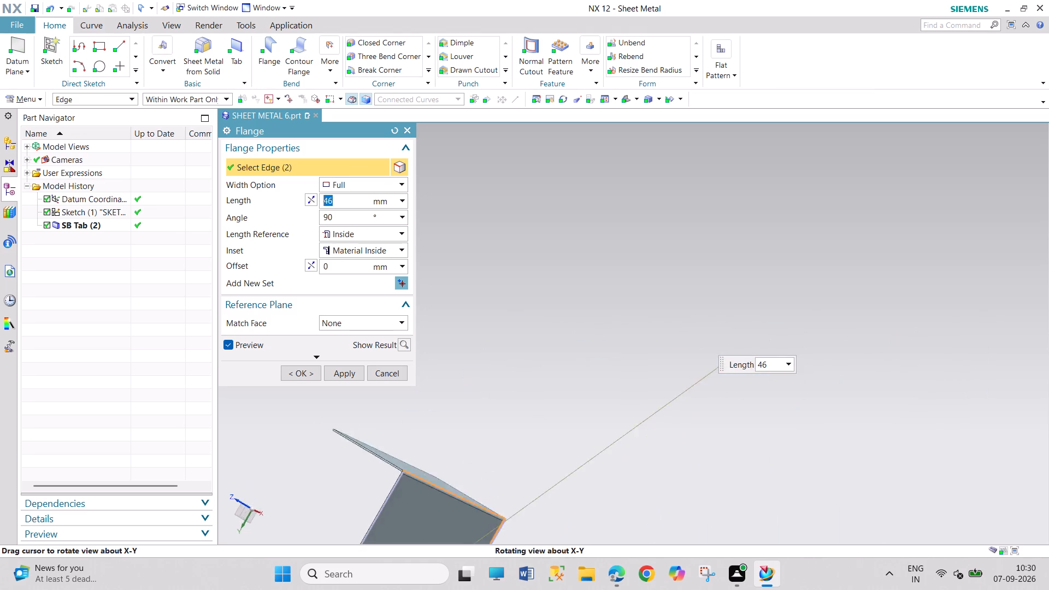
pyautogui.moveTo(555, 375); pyautogui.dragTo(587, 438, button='middle')
pyautogui.scroll(5, 393, 484)
pyautogui.scroll(-6, 356, 474)
pyautogui.scroll(-5, 287, 476)
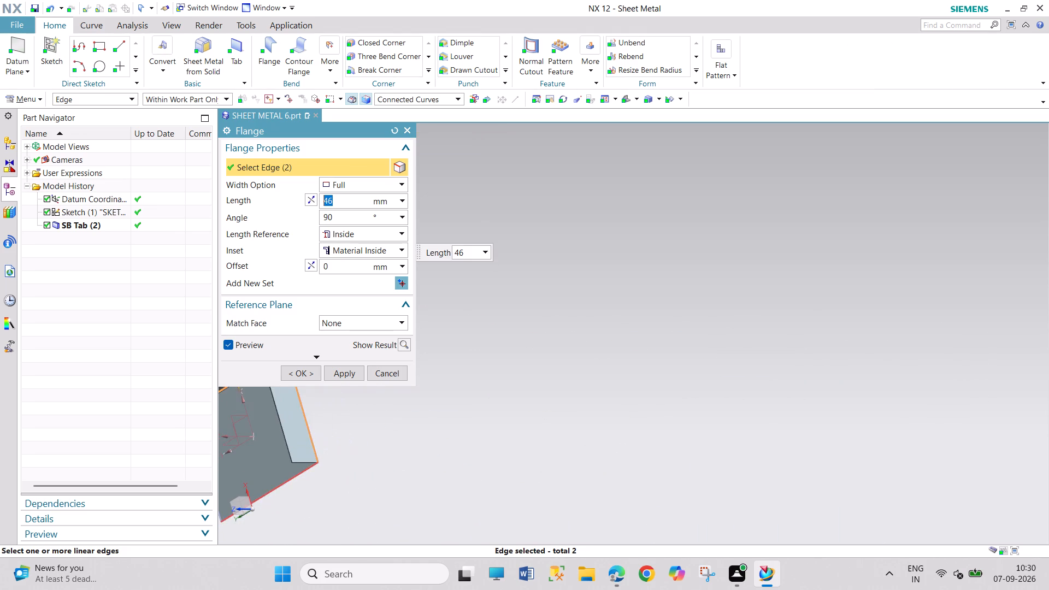
pyautogui.scroll(-7, 281, 478)
pyautogui.moveTo(277, 497); pyautogui.dragTo(287, 473, button='middle')
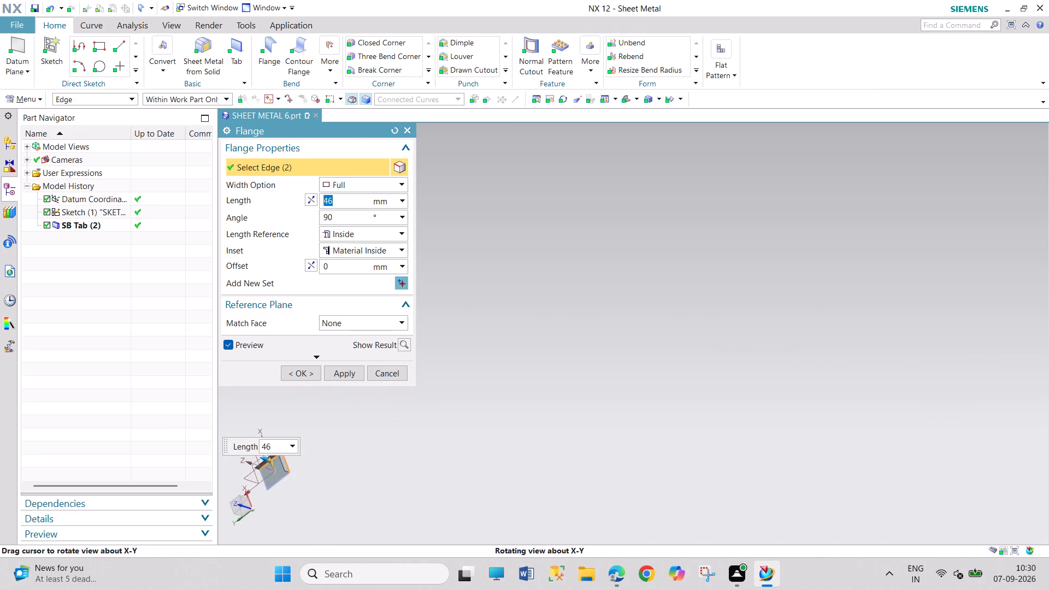
pyautogui.moveTo(287, 473); pyautogui.dragTo(325, 407, button='middle')
pyautogui.scroll(-4, 291, 471)
pyautogui.scroll(7, 288, 476)
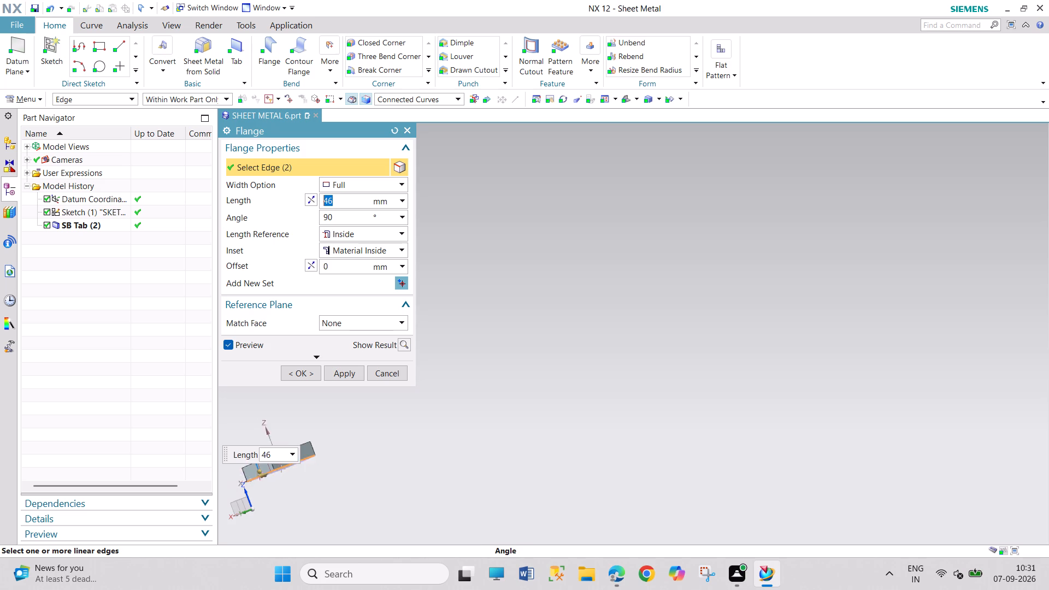
pyautogui.scroll(6, 256, 470)
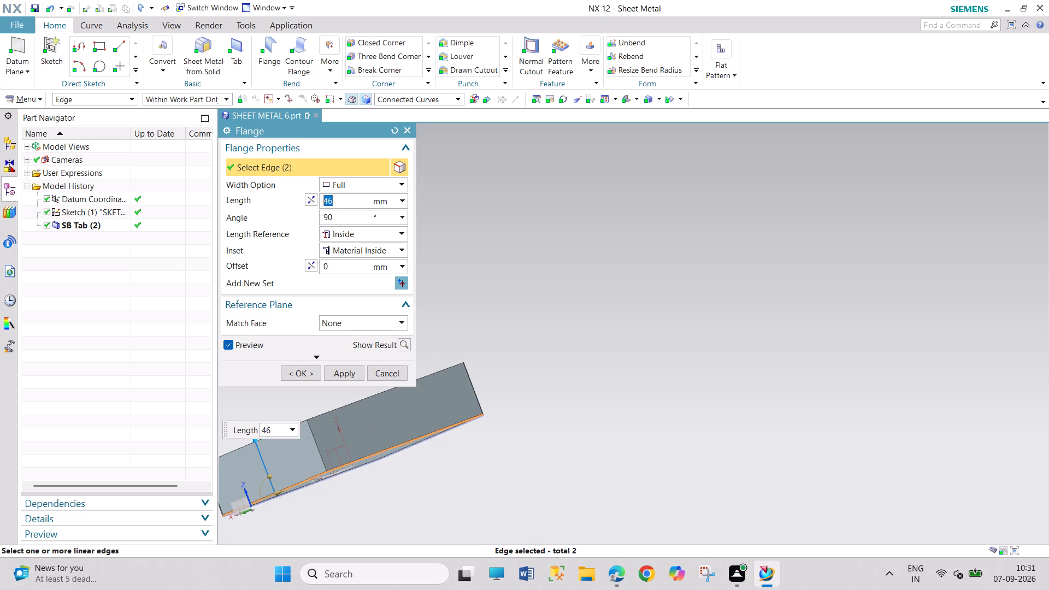
pyautogui.scroll(4, 463, 490)
pyautogui.scroll(-7, 462, 488)
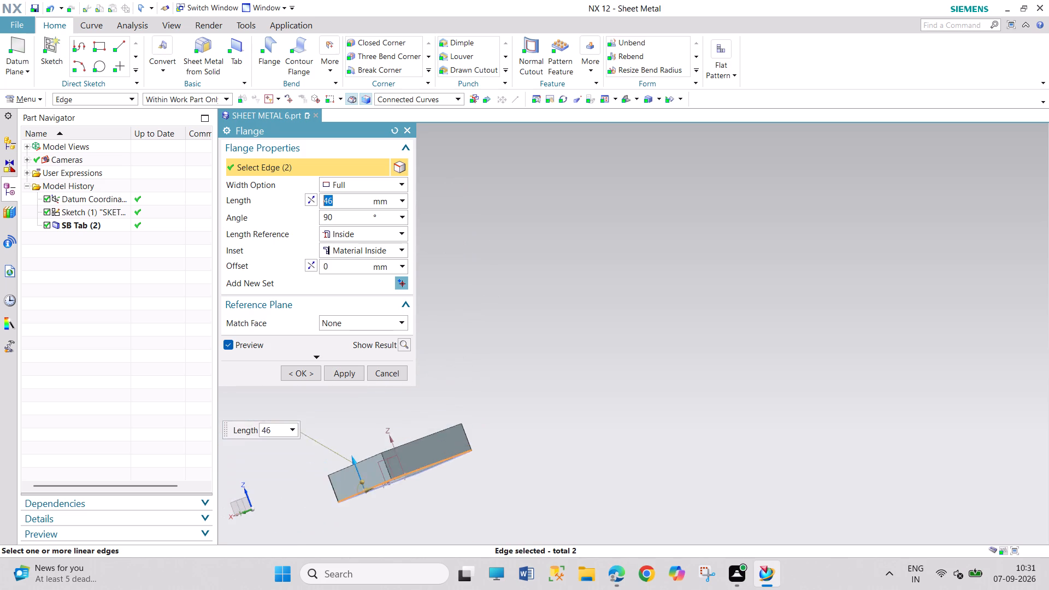
pyautogui.scroll(-1, 458, 488)
pyautogui.moveTo(328, 459); pyautogui.dragTo(362, 472, button='middle')
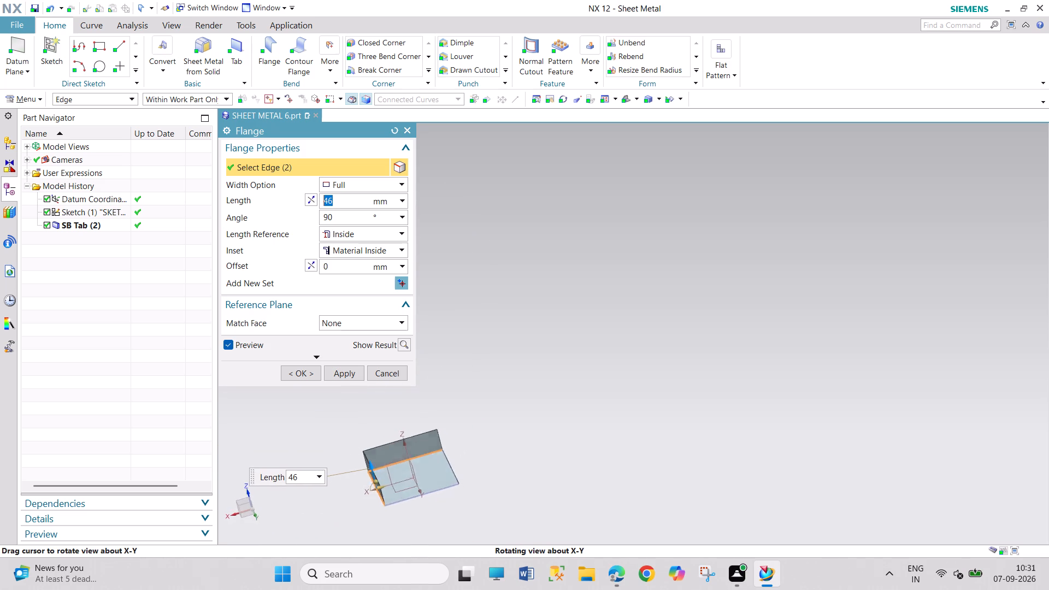
pyautogui.moveTo(362, 472); pyautogui.dragTo(355, 468, button='middle')
pyautogui.scroll(-6, 546, 481)
pyautogui.scroll(4, 520, 477)
pyautogui.scroll(5, 462, 481)
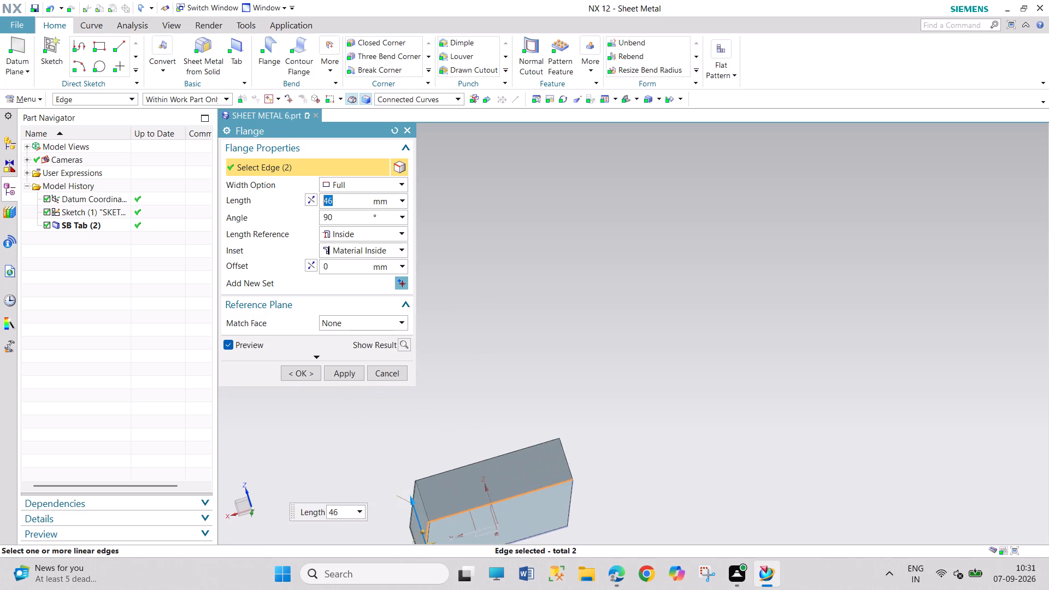
pyautogui.scroll(5, 540, 503)
pyautogui.click(606, 502)
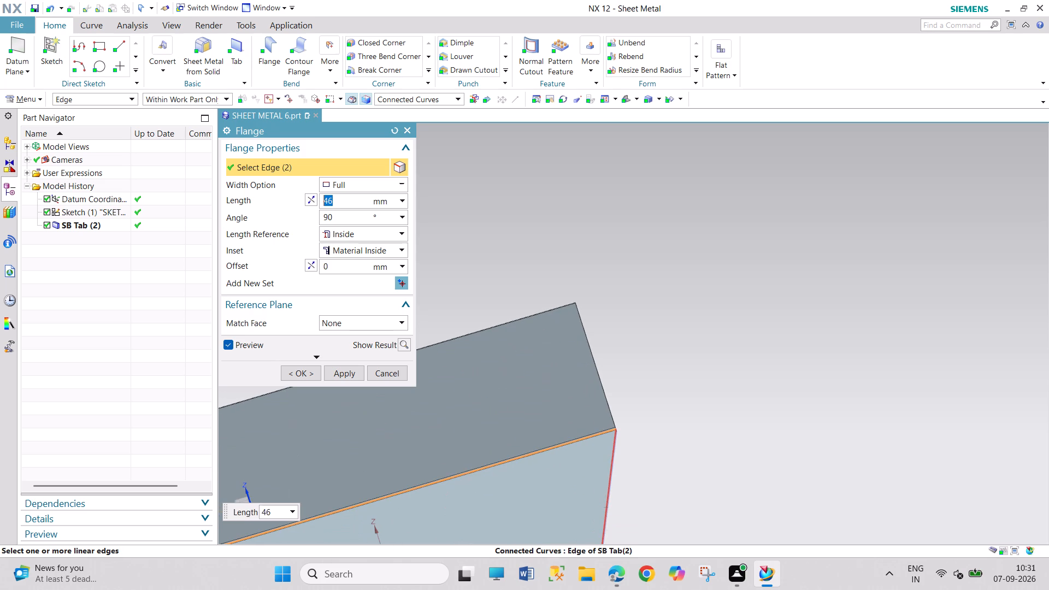
pyautogui.click(302, 369)
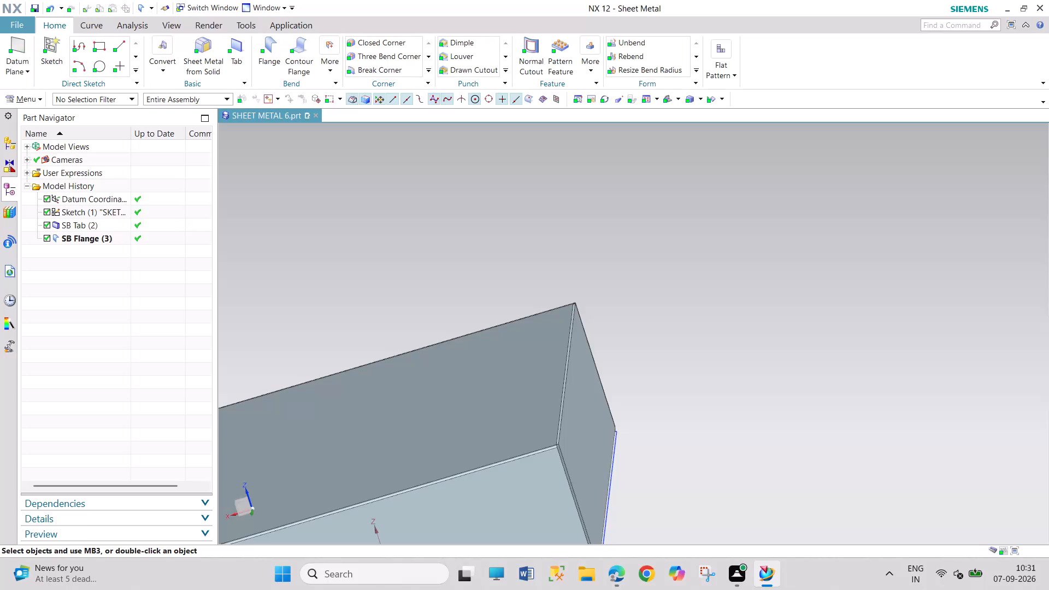
# Examine the three flanges and the open +Y side of the part from several angles.
pyautogui.scroll(-7, 402, 389)
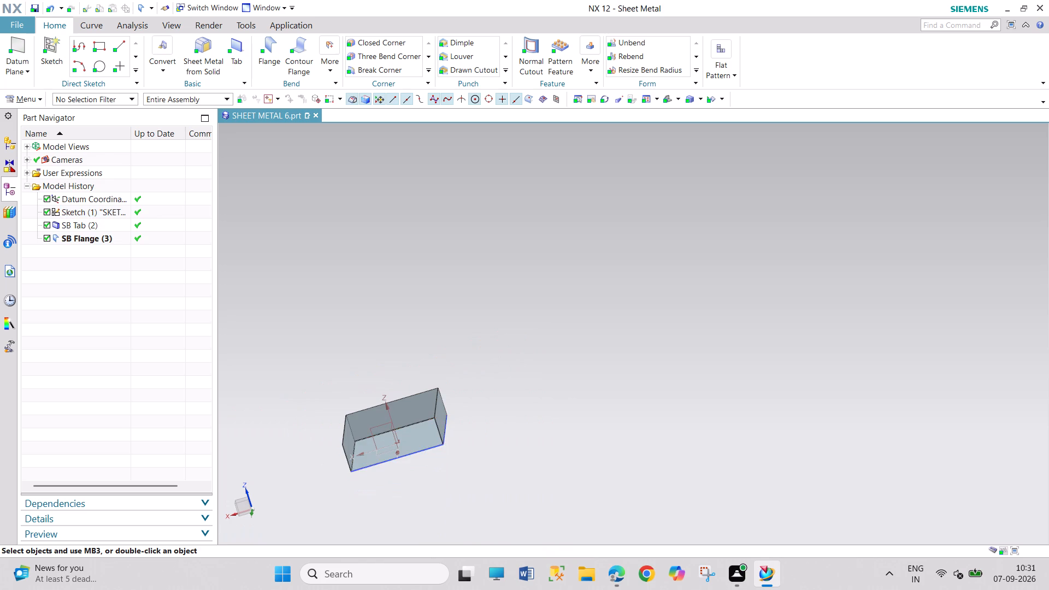
pyautogui.scroll(2, 306, 420)
pyautogui.moveTo(340, 417); pyautogui.dragTo(400, 417, button='middle')
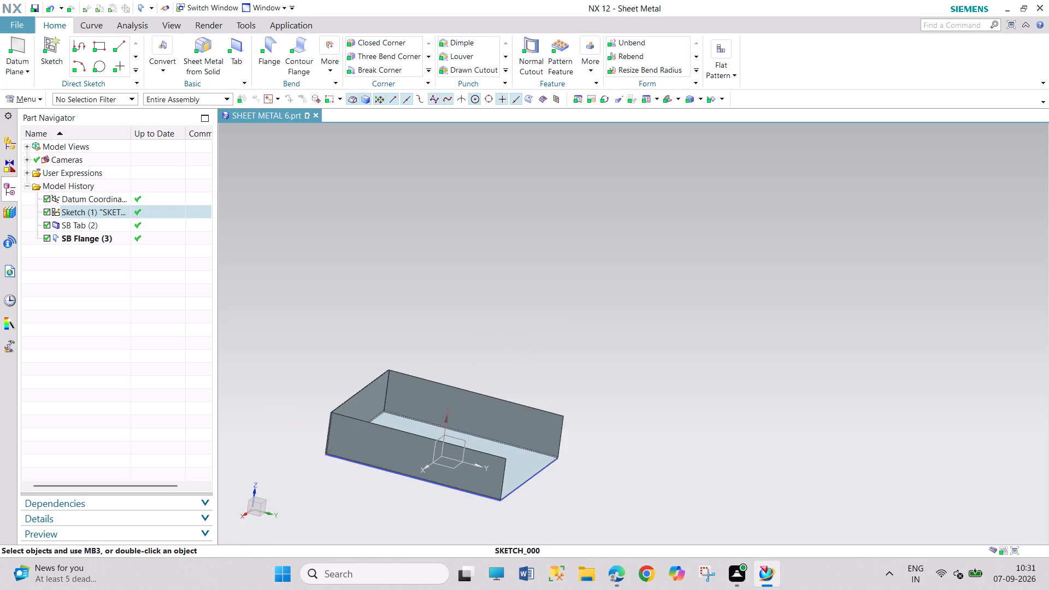
pyautogui.scroll(-3, 396, 438)
pyautogui.scroll(4, 391, 446)
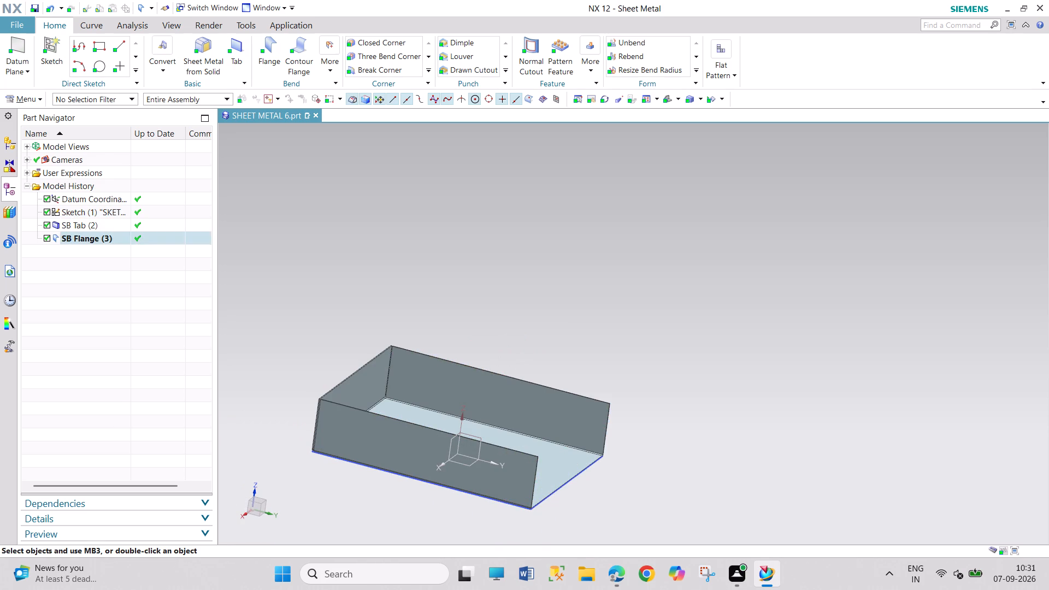
pyautogui.scroll(-2, 464, 429)
pyautogui.scroll(3, 325, 468)
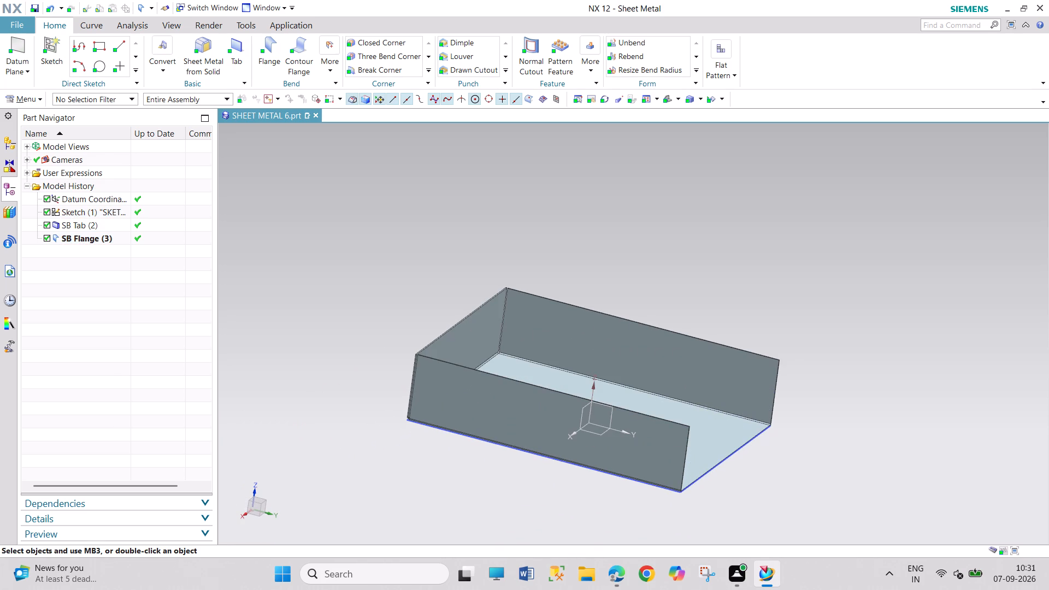
pyautogui.moveTo(523, 282); pyautogui.dragTo(473, 295, button='middle')
pyautogui.middleClick(472, 295)
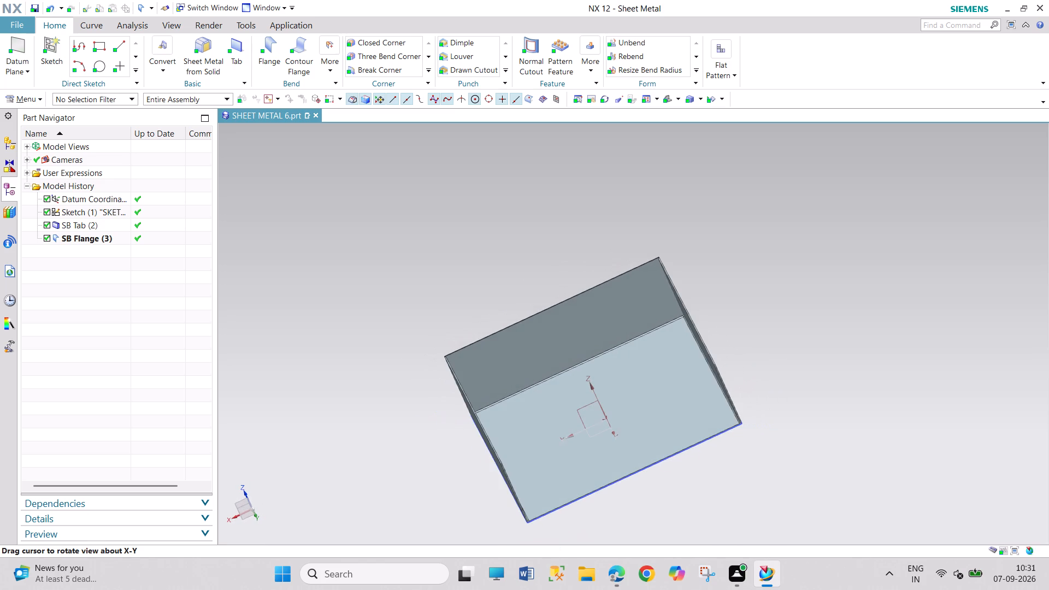
pyautogui.middleClick(466, 295)
pyautogui.scroll(-5, 503, 371)
pyautogui.scroll(20, 521, 374)
pyautogui.scroll(-17, 532, 359)
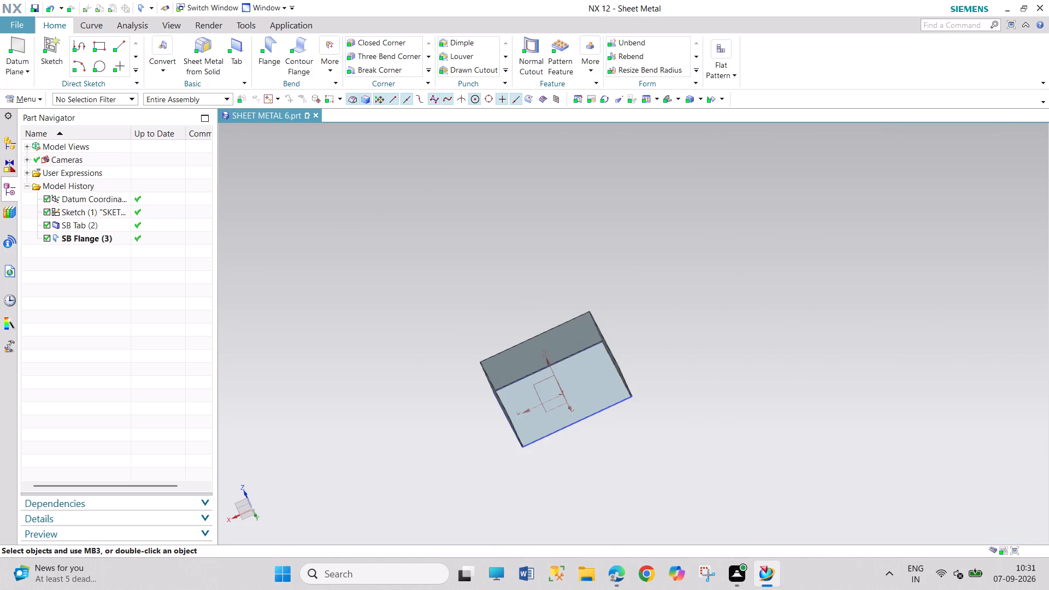
pyautogui.middleClick(547, 462)
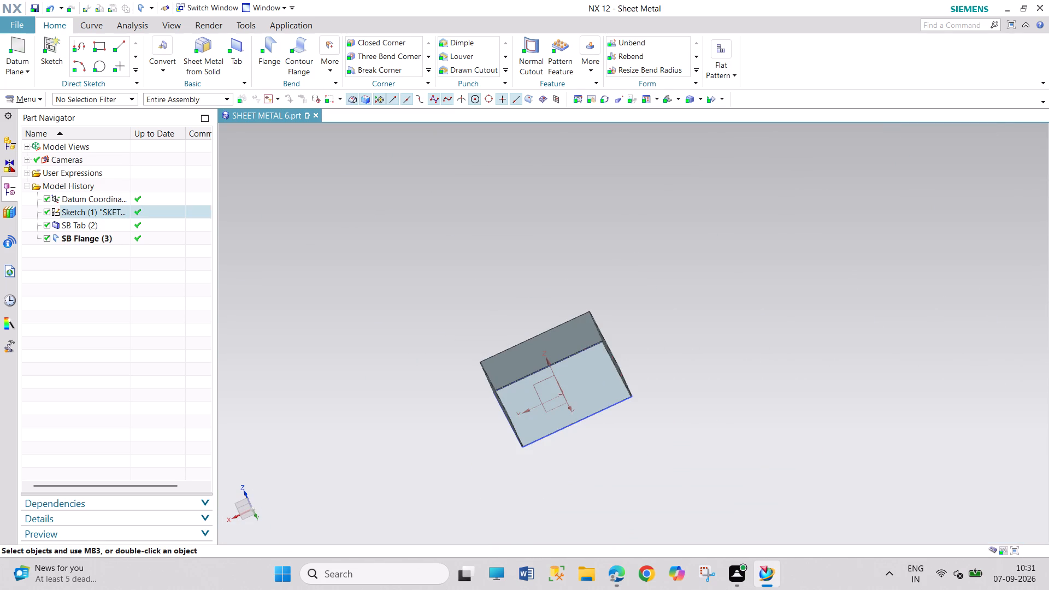
# Examine closely the bend corner where the short -Y flange meets the adjacent long flange.
pyautogui.scroll(3, 528, 449)
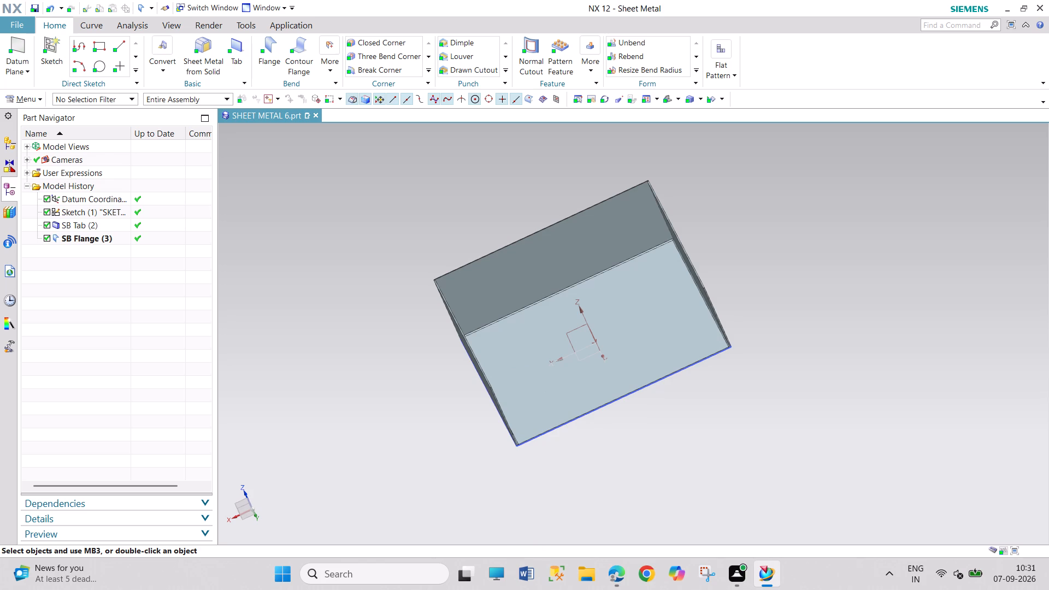
pyautogui.scroll(-5, 502, 327)
pyautogui.scroll(5, 464, 341)
pyautogui.moveTo(523, 387); pyautogui.dragTo(508, 396, button='middle')
pyautogui.scroll(1, 502, 394)
pyautogui.scroll(-6, 564, 272)
pyautogui.scroll(4, 548, 272)
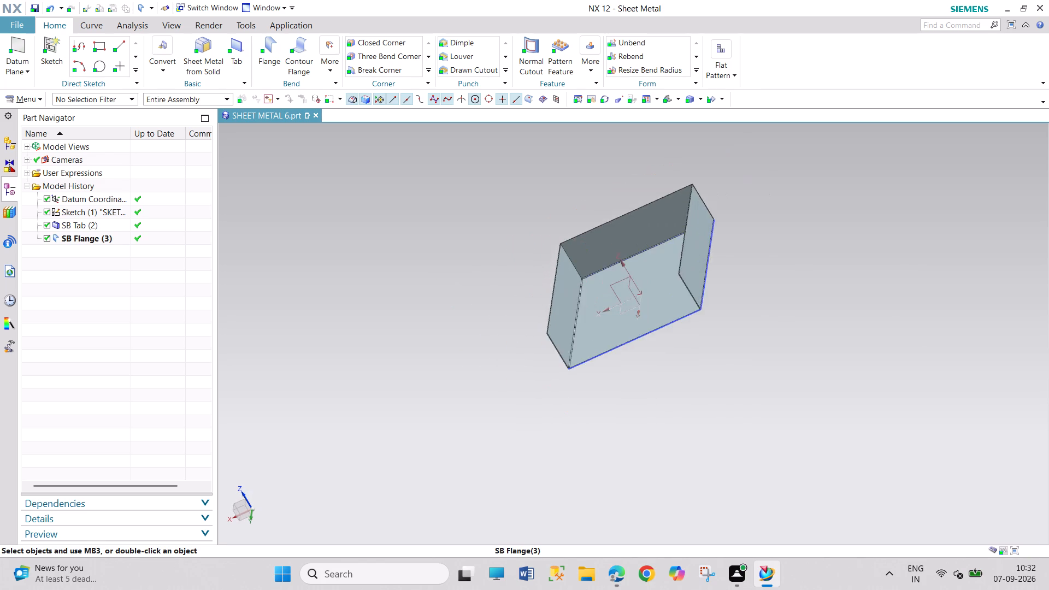
pyautogui.scroll(16, 574, 274)
pyautogui.scroll(-5, 589, 282)
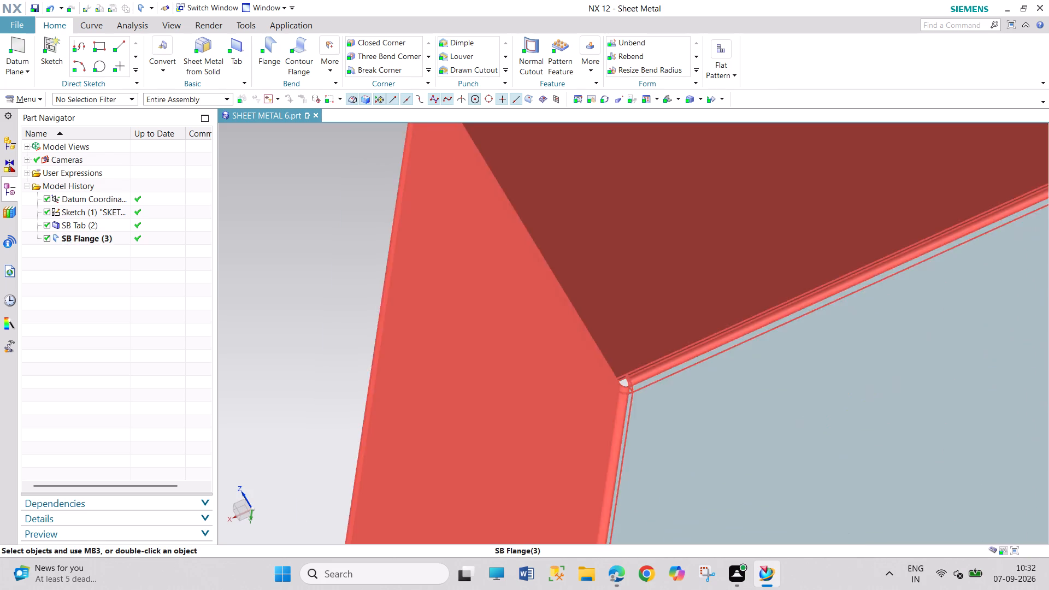
pyautogui.scroll(-11, 643, 396)
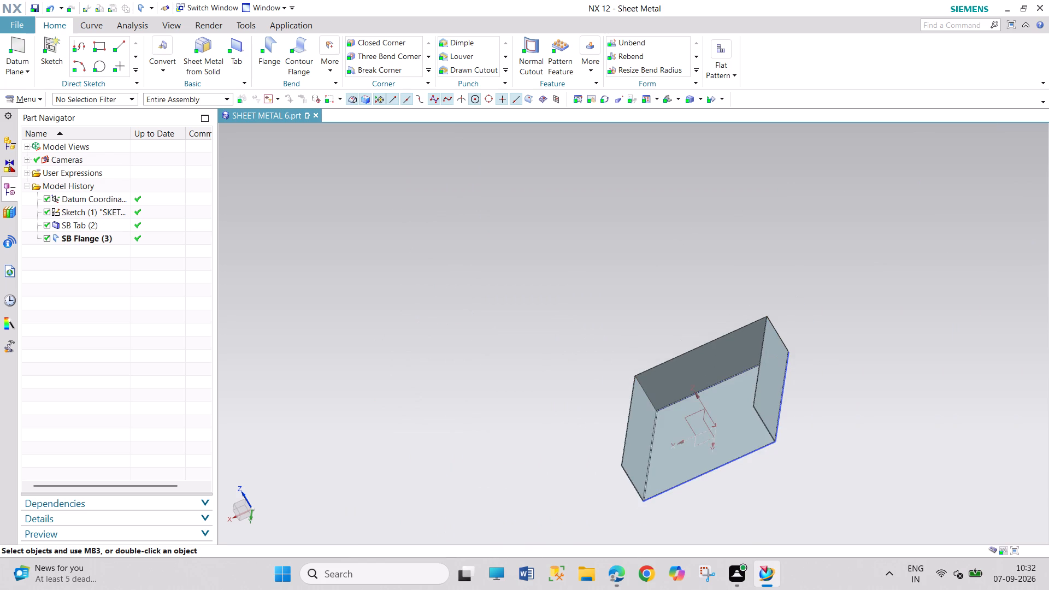
# Examine the flanged part from outside, underneath and above, finishing with an angled view into its open +Y side.
pyautogui.scroll(2, 739, 485)
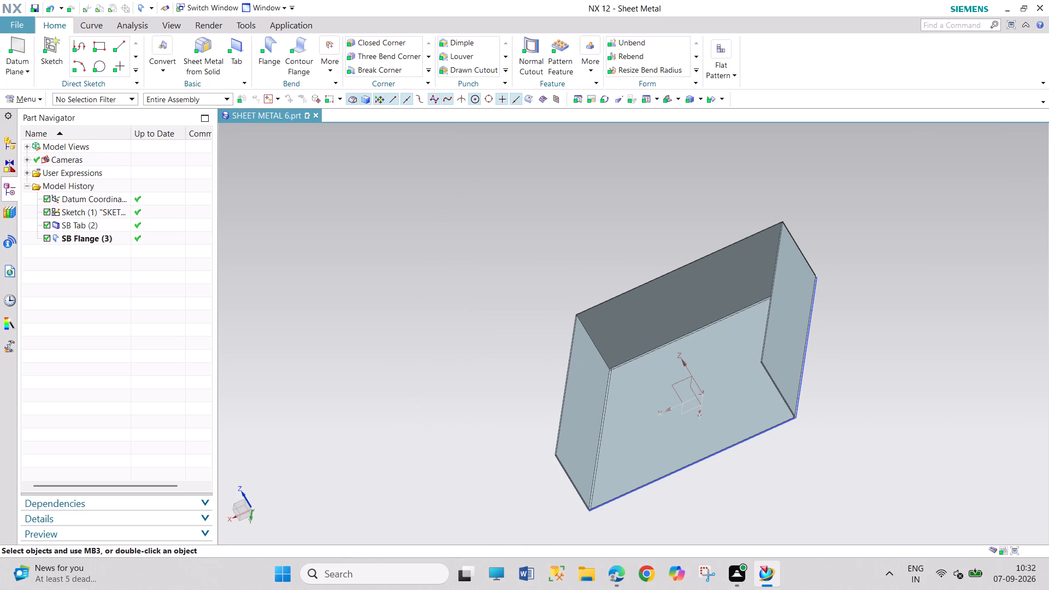
pyautogui.middleClick(518, 457)
pyautogui.moveTo(582, 441); pyautogui.dragTo(599, 441, button='middle')
pyautogui.moveTo(597, 441); pyautogui.dragTo(610, 435, button='right')
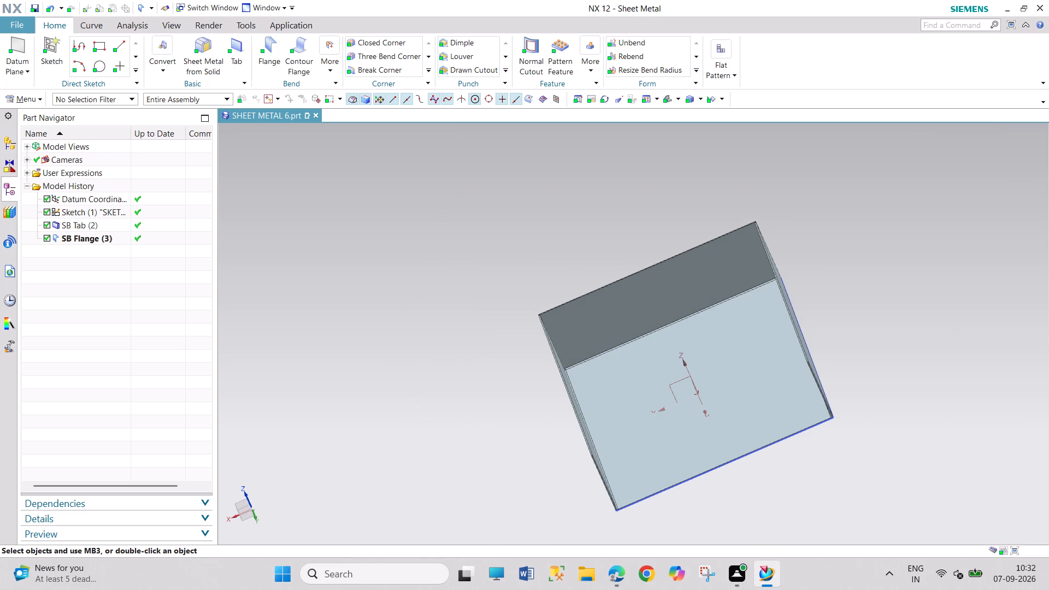
pyautogui.moveTo(604, 440); pyautogui.dragTo(668, 381, button='middle')
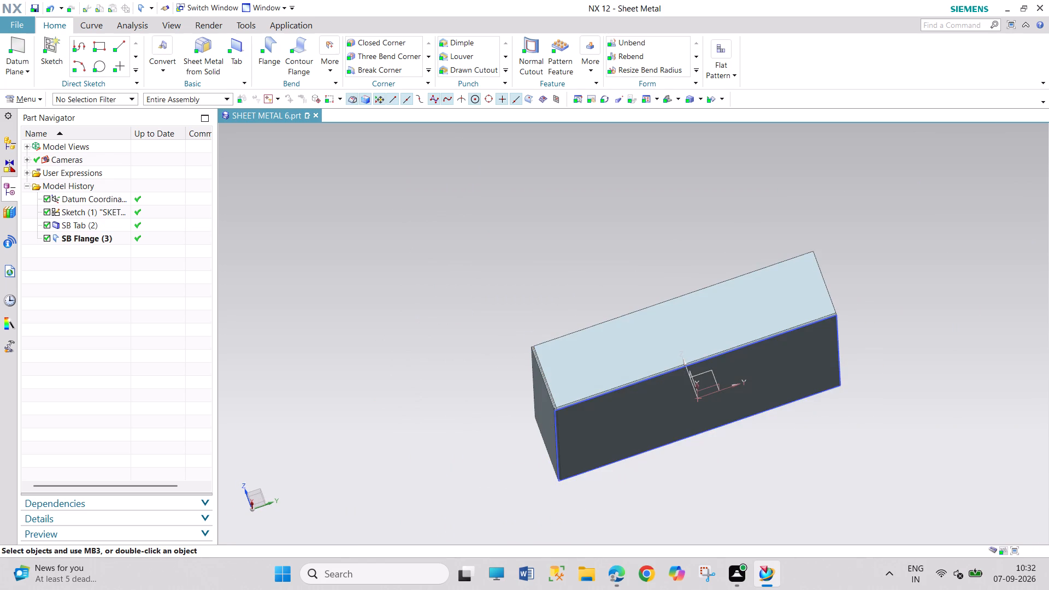
pyautogui.scroll(1, 893, 365)
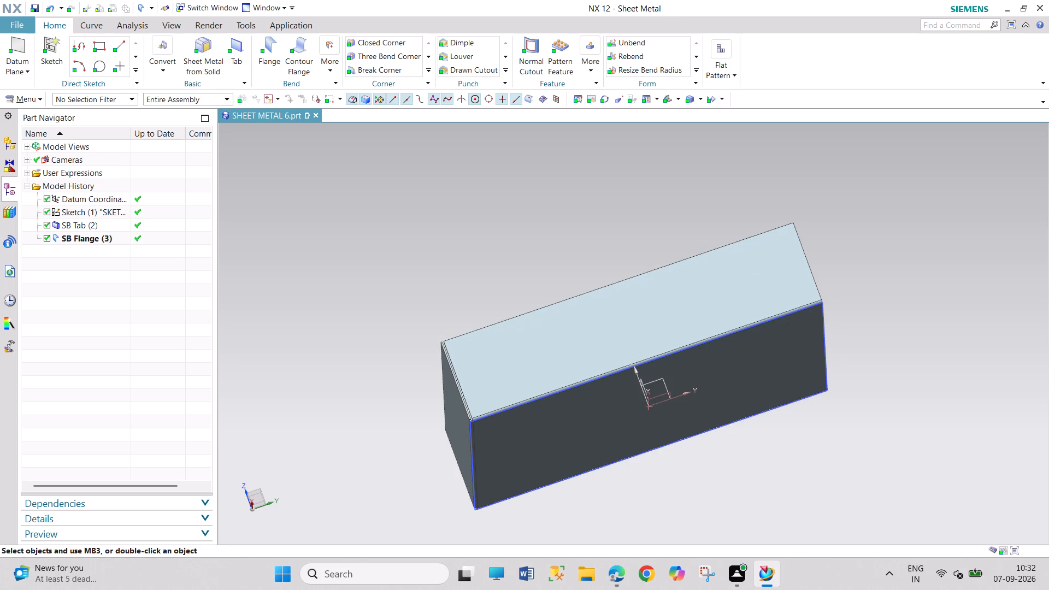
pyautogui.scroll(1, 851, 293)
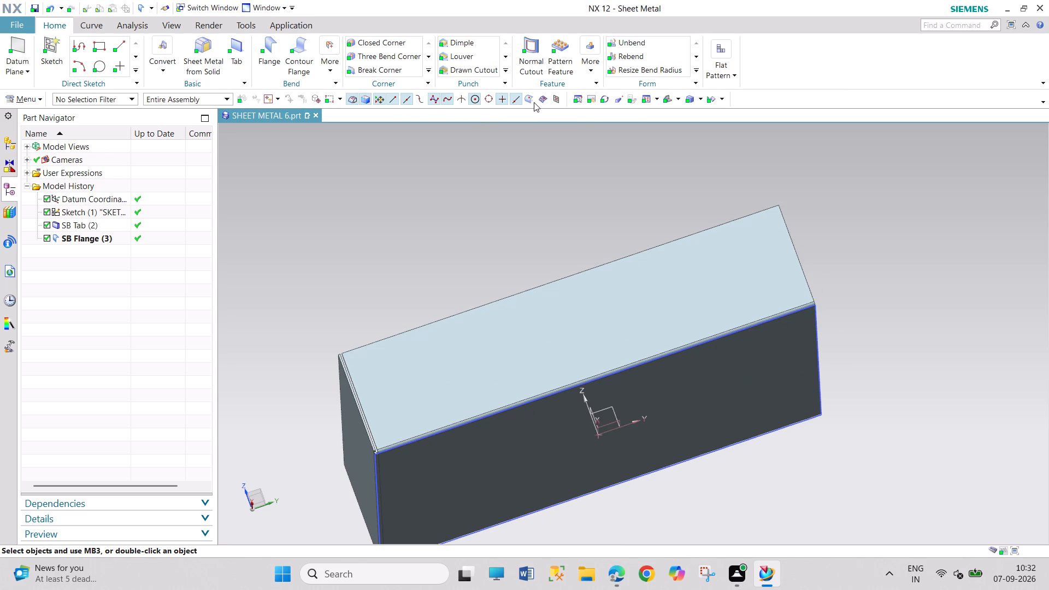
pyautogui.click(603, 101)
pyautogui.moveTo(728, 167); pyautogui.dragTo(728, 167)
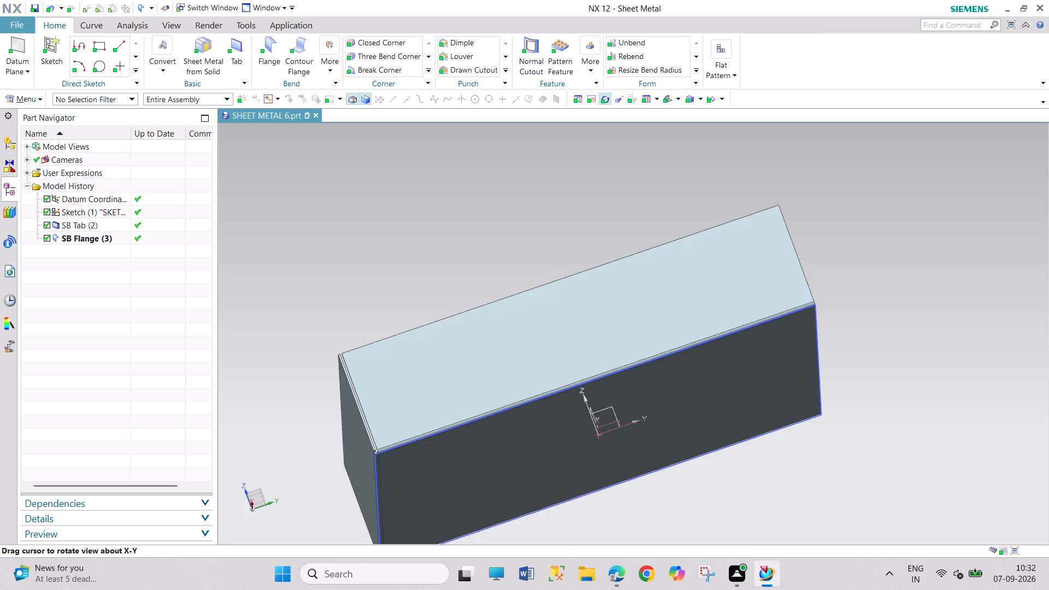
pyautogui.moveTo(728, 167); pyautogui.dragTo(751, 204)
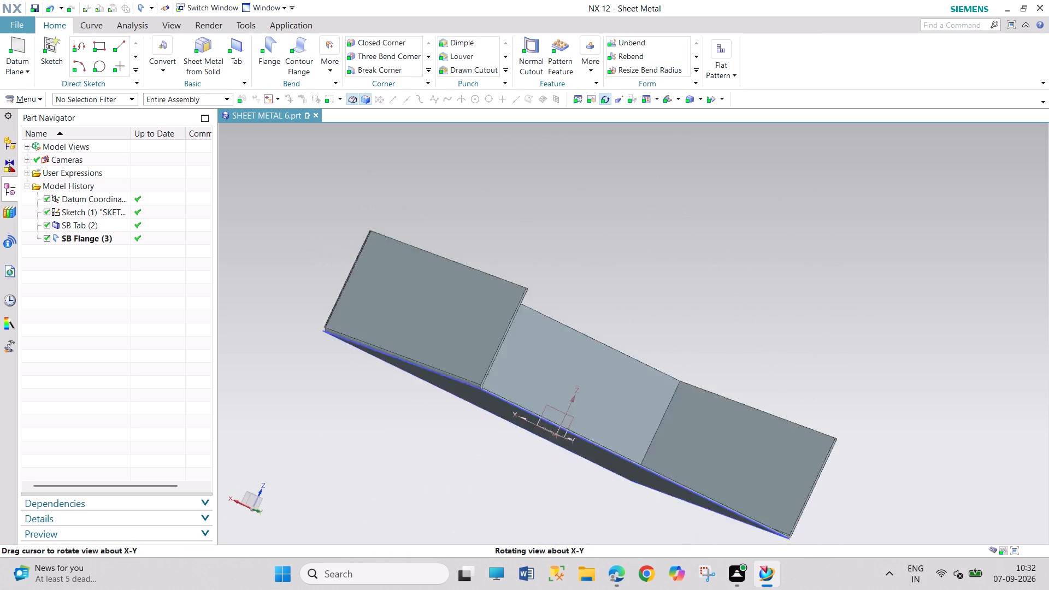
pyautogui.moveTo(751, 204); pyautogui.dragTo(675, 174)
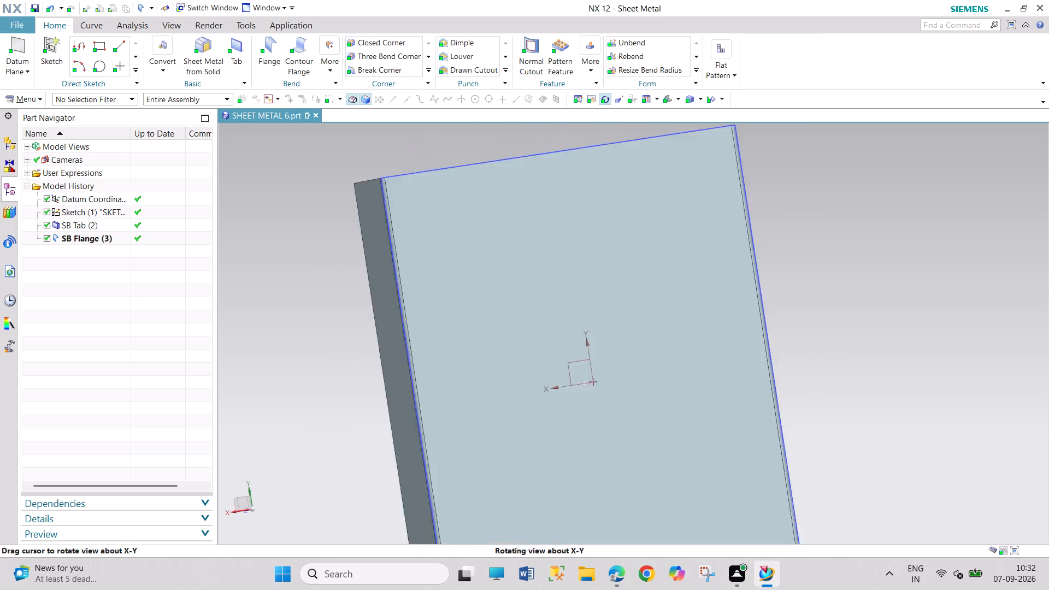
pyautogui.moveTo(675, 174); pyautogui.dragTo(449, 208)
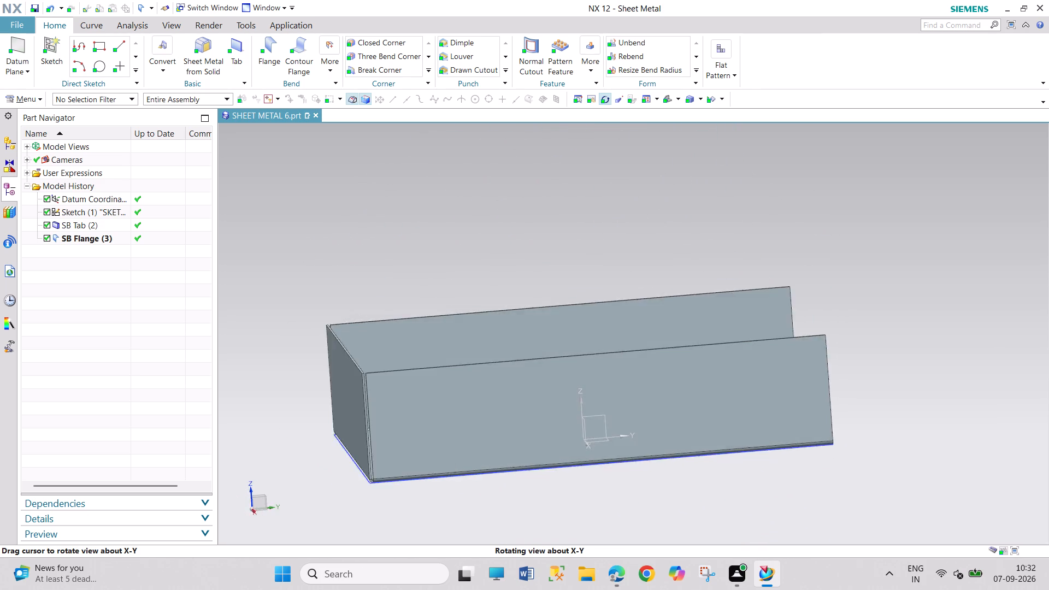
pyautogui.moveTo(449, 208); pyautogui.dragTo(397, 228)
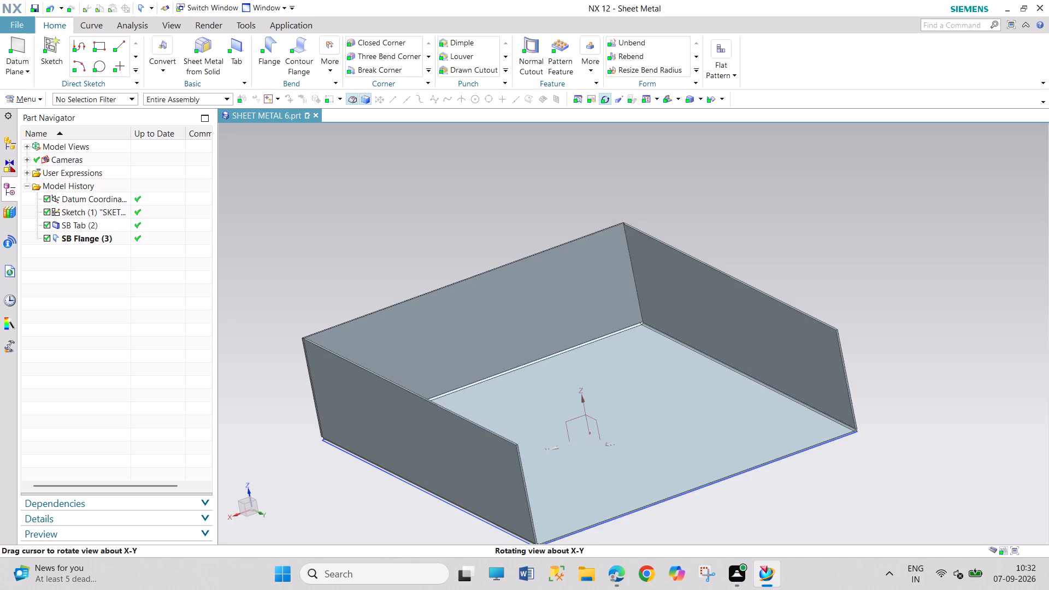
pyautogui.moveTo(397, 228); pyautogui.dragTo(407, 227)
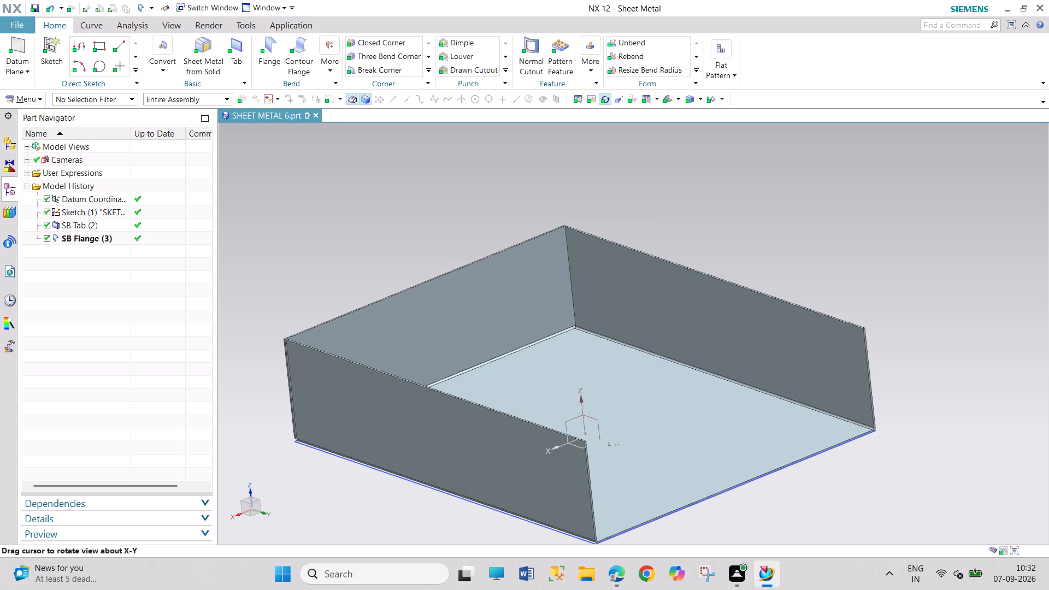
pyautogui.scroll(-4, 456, 345)
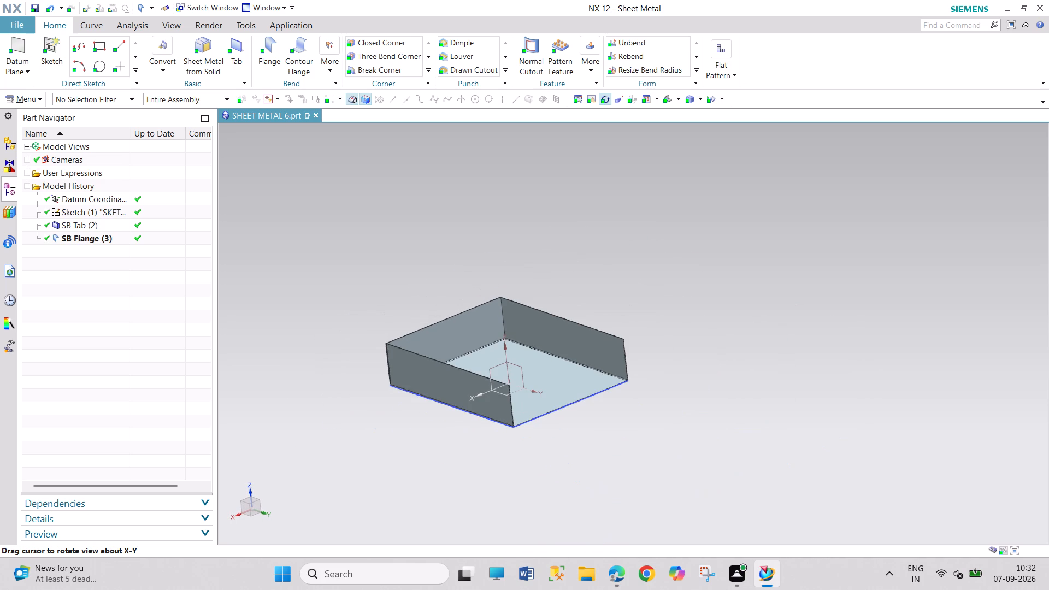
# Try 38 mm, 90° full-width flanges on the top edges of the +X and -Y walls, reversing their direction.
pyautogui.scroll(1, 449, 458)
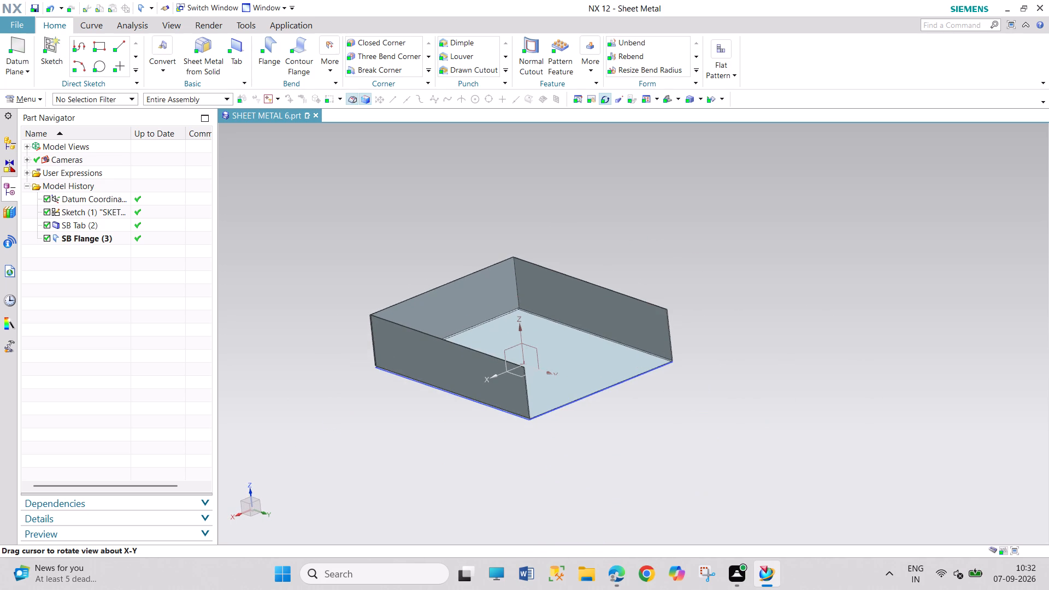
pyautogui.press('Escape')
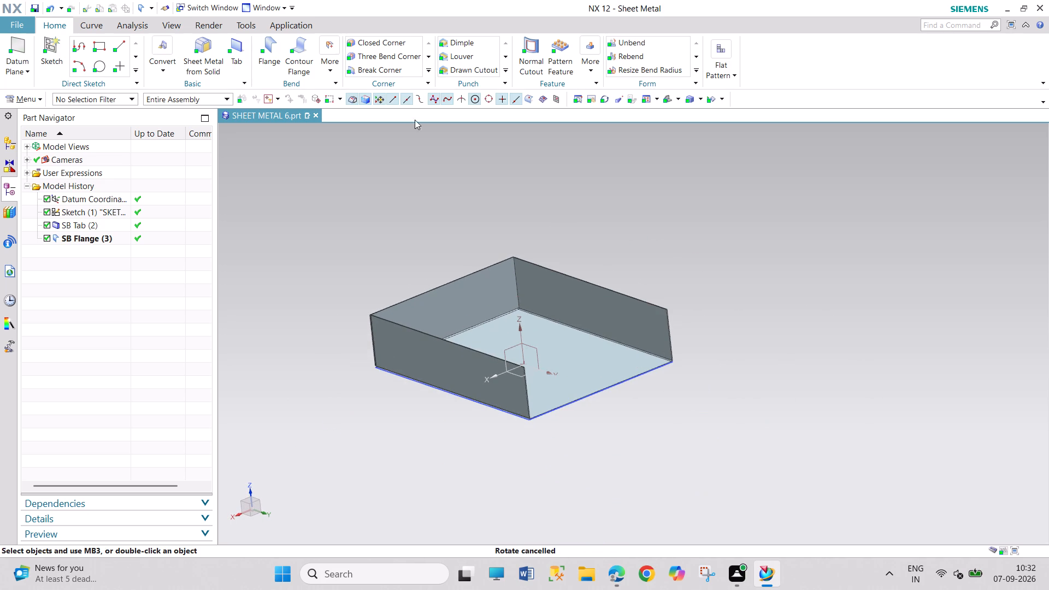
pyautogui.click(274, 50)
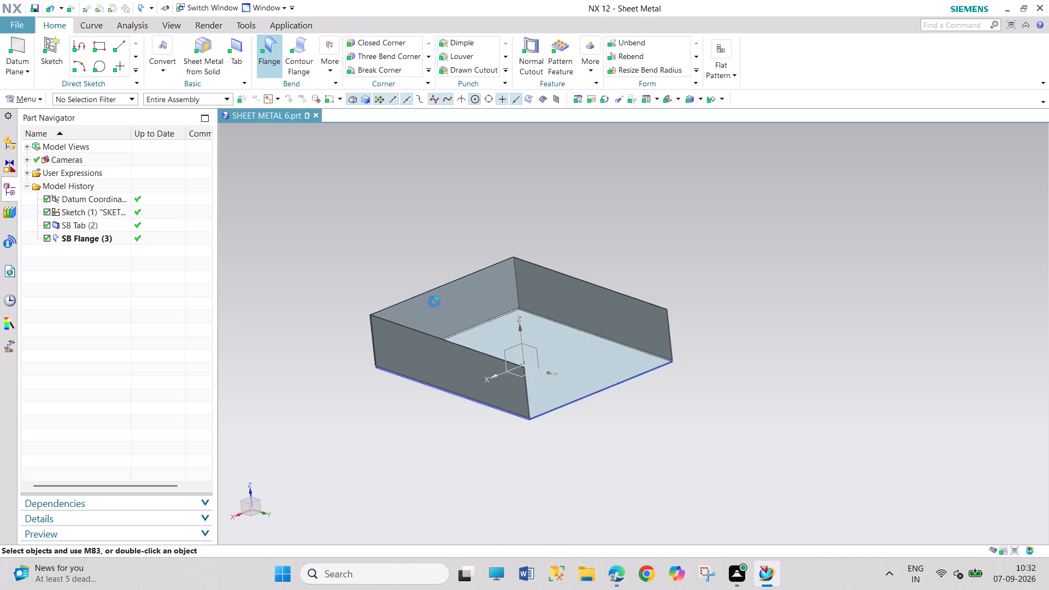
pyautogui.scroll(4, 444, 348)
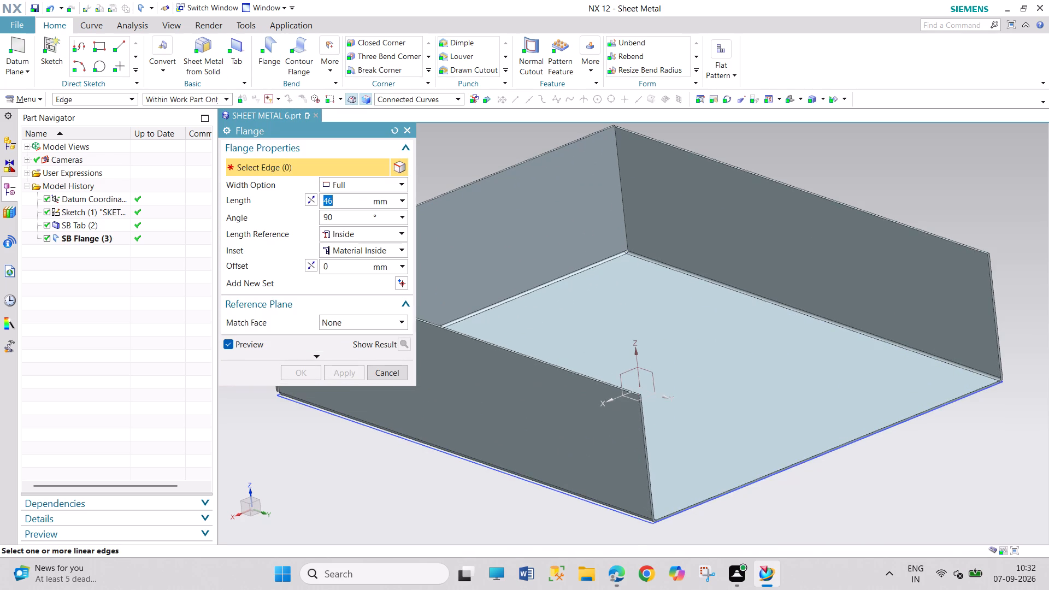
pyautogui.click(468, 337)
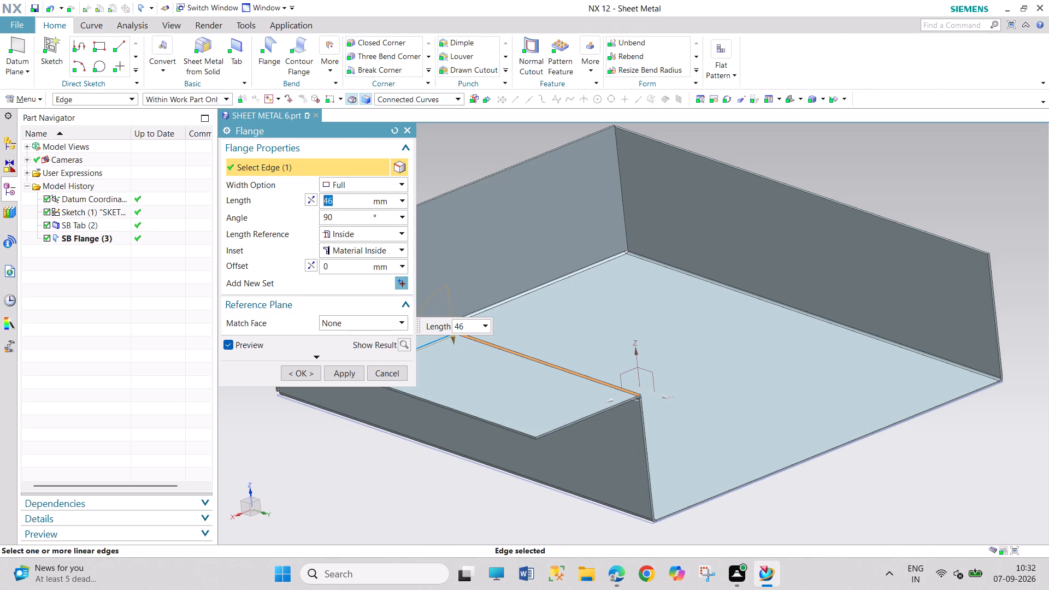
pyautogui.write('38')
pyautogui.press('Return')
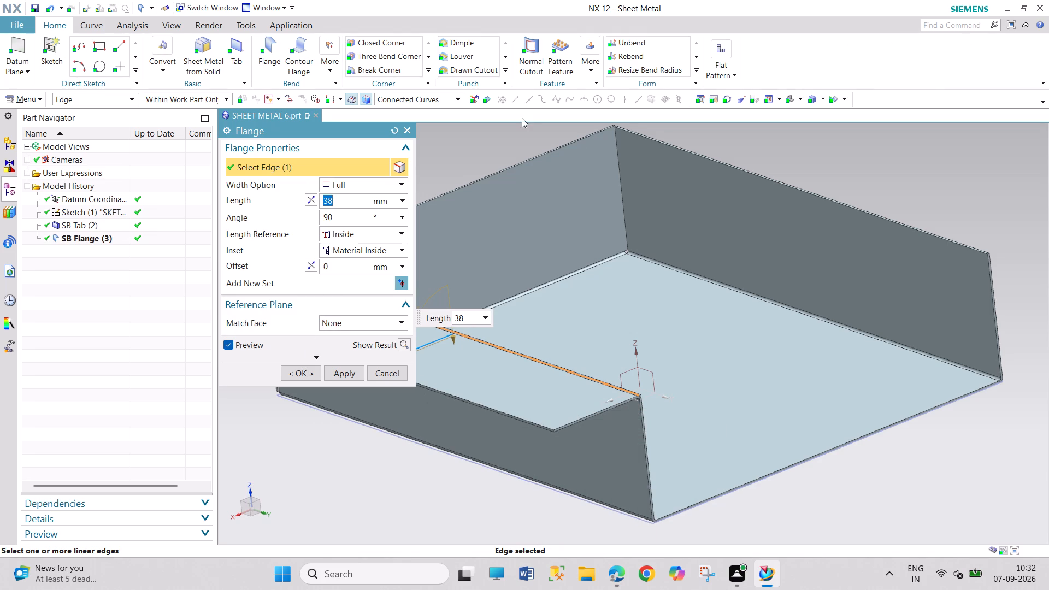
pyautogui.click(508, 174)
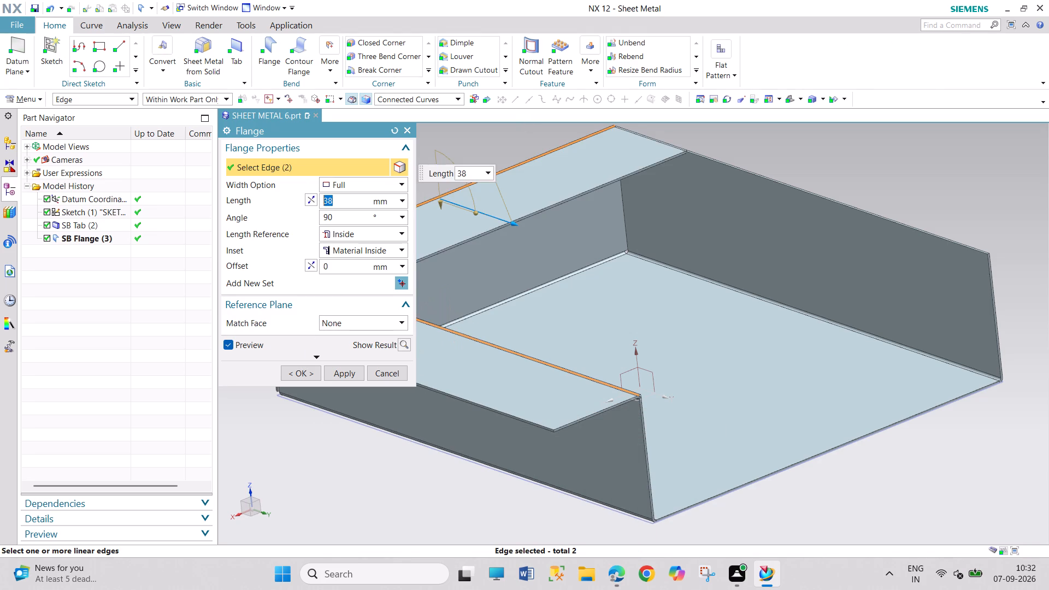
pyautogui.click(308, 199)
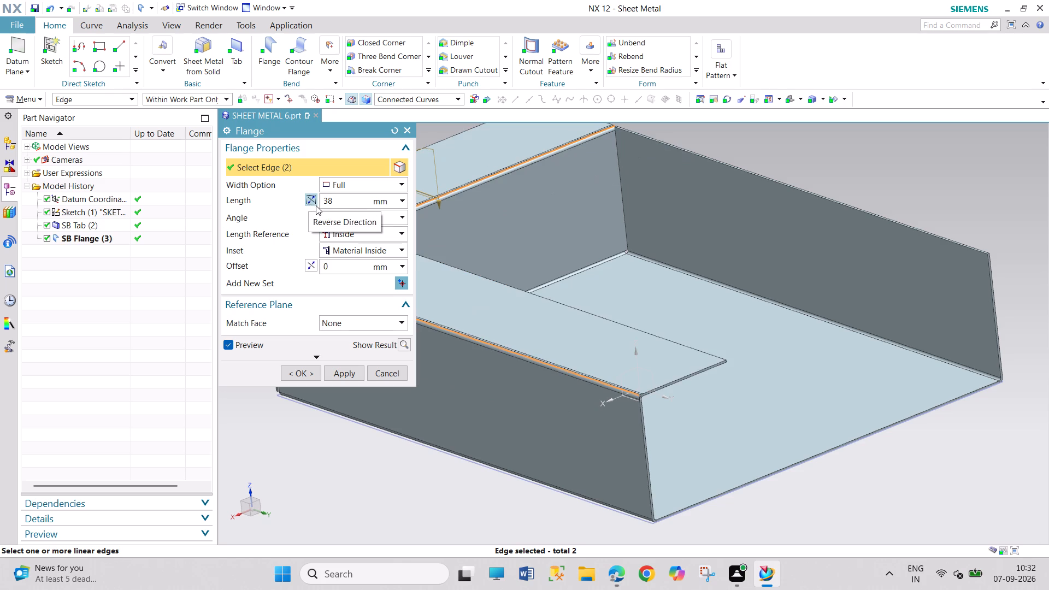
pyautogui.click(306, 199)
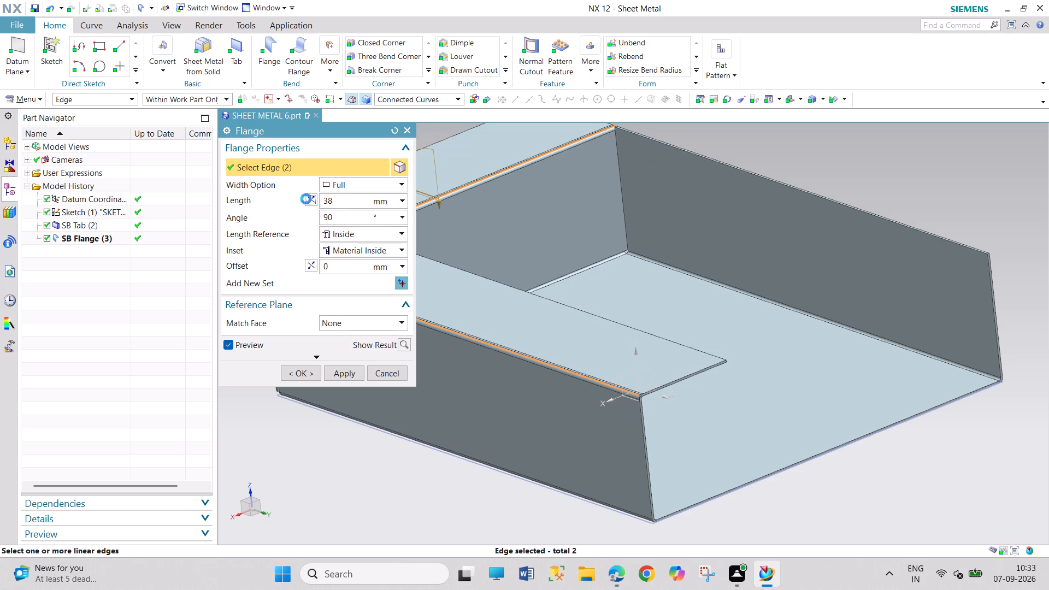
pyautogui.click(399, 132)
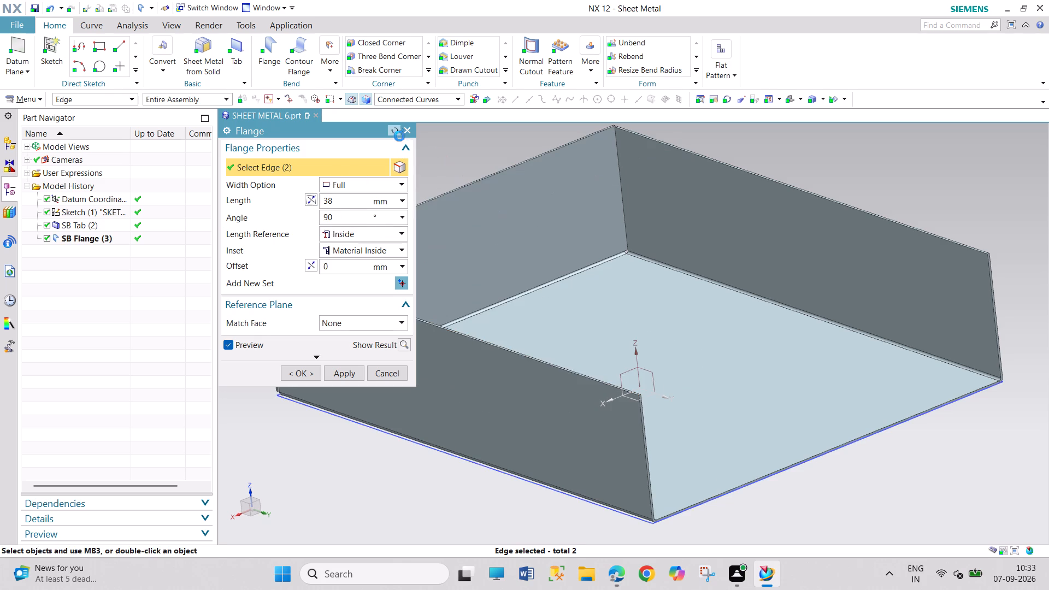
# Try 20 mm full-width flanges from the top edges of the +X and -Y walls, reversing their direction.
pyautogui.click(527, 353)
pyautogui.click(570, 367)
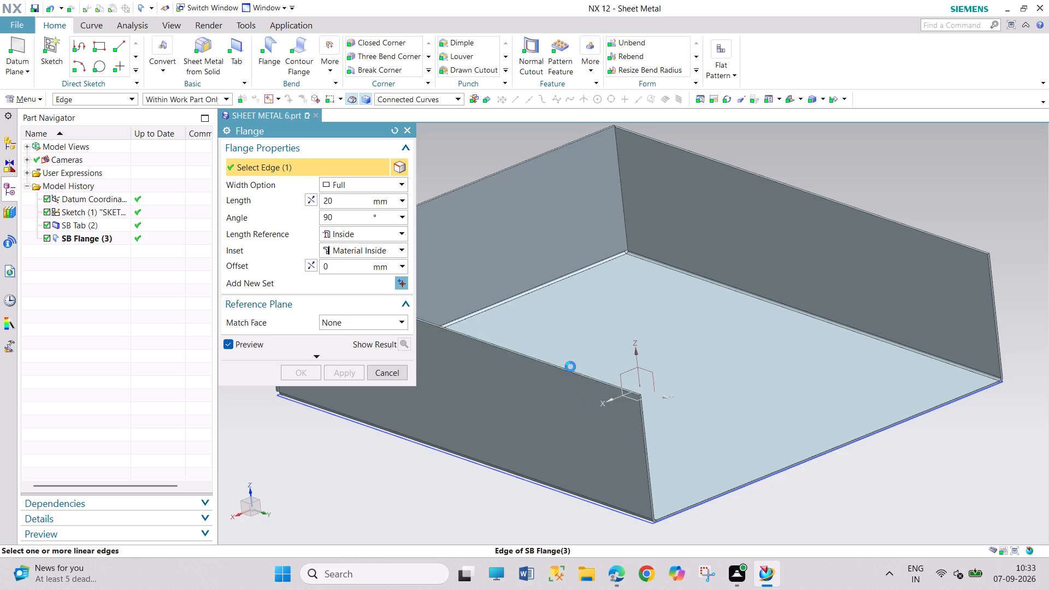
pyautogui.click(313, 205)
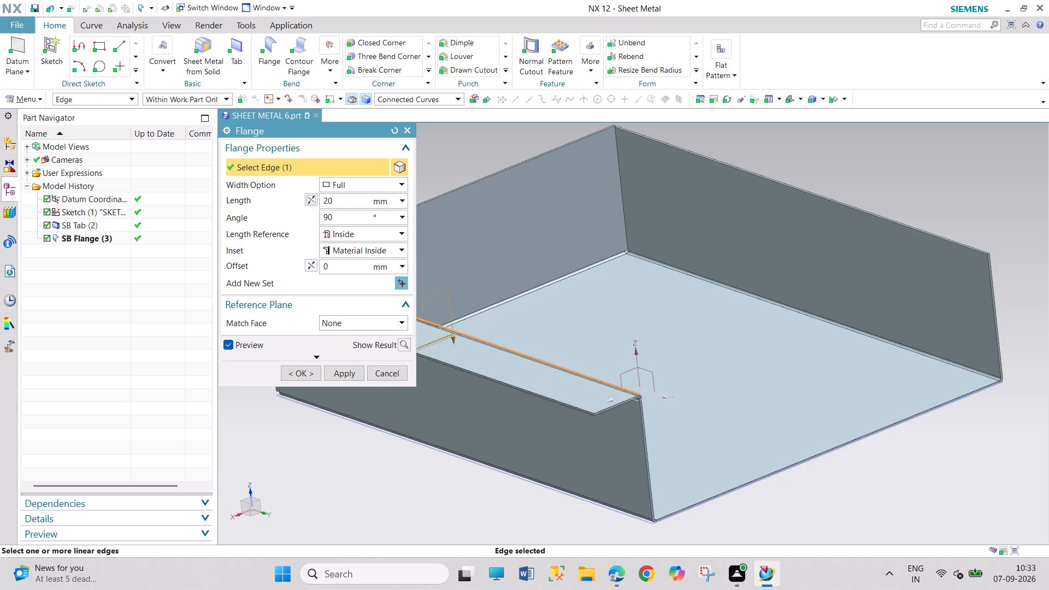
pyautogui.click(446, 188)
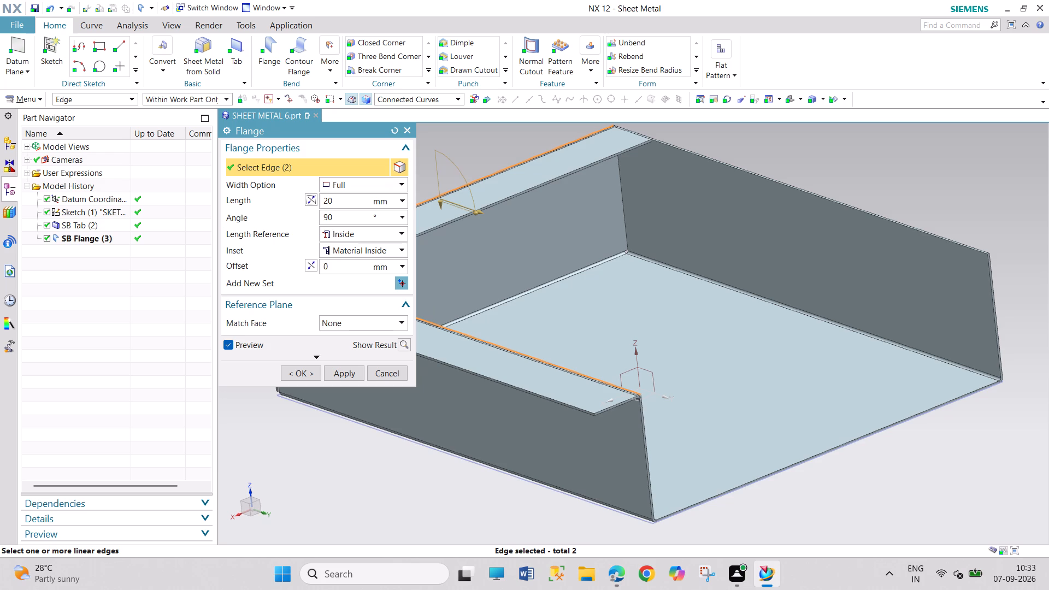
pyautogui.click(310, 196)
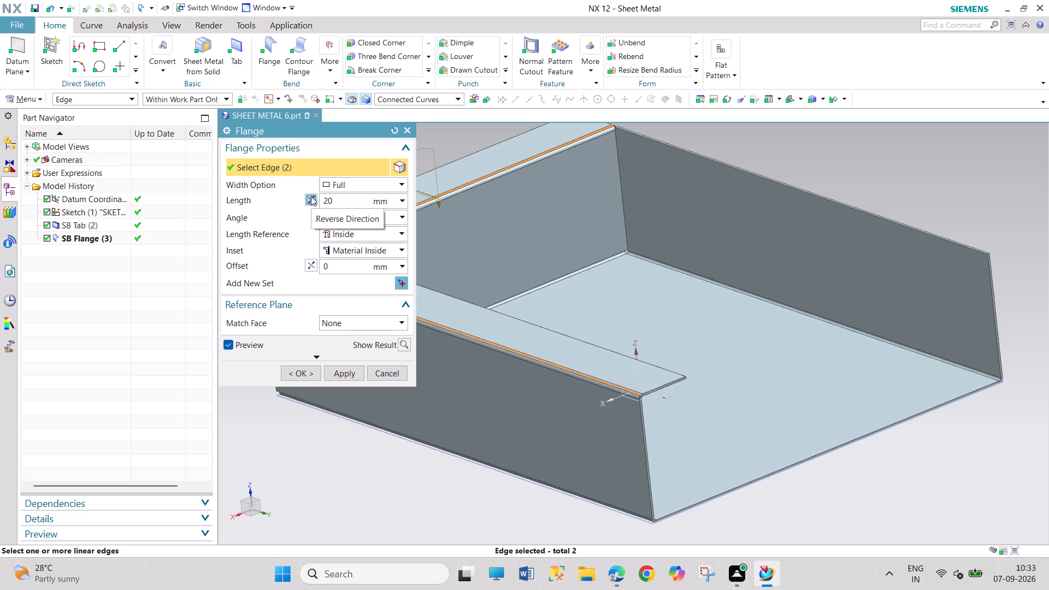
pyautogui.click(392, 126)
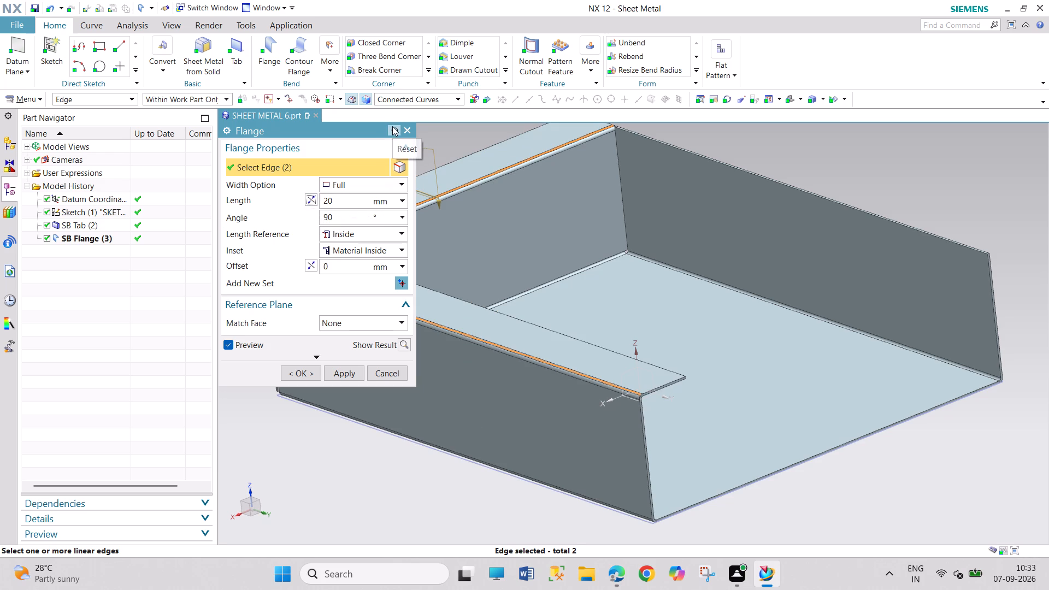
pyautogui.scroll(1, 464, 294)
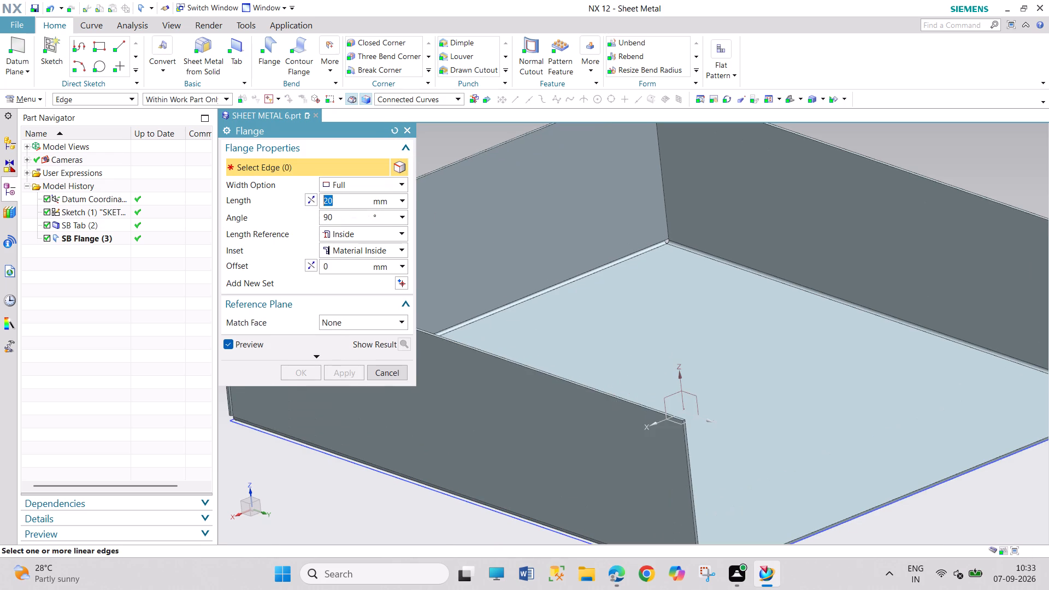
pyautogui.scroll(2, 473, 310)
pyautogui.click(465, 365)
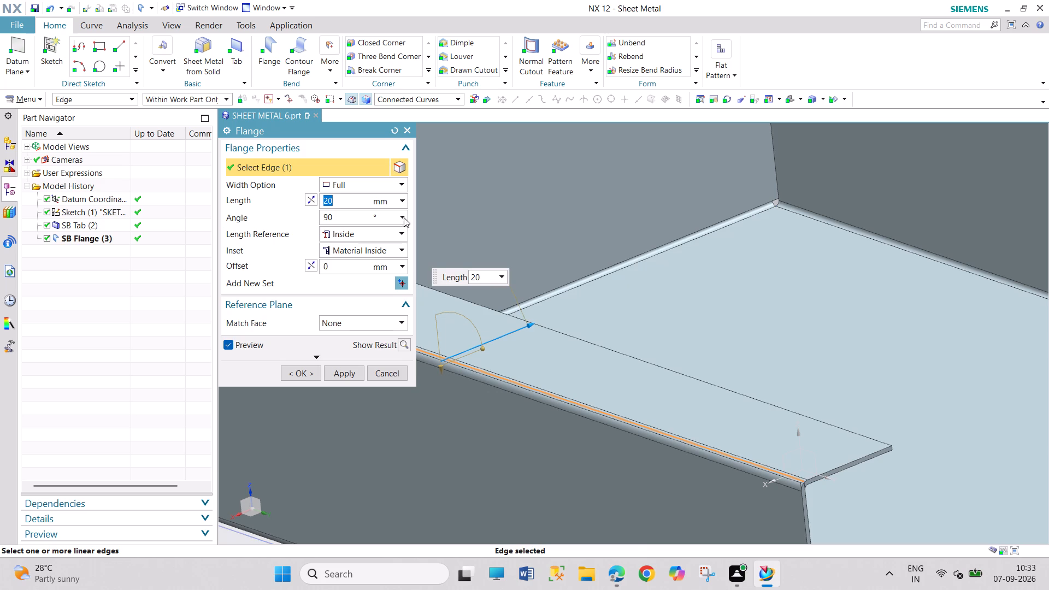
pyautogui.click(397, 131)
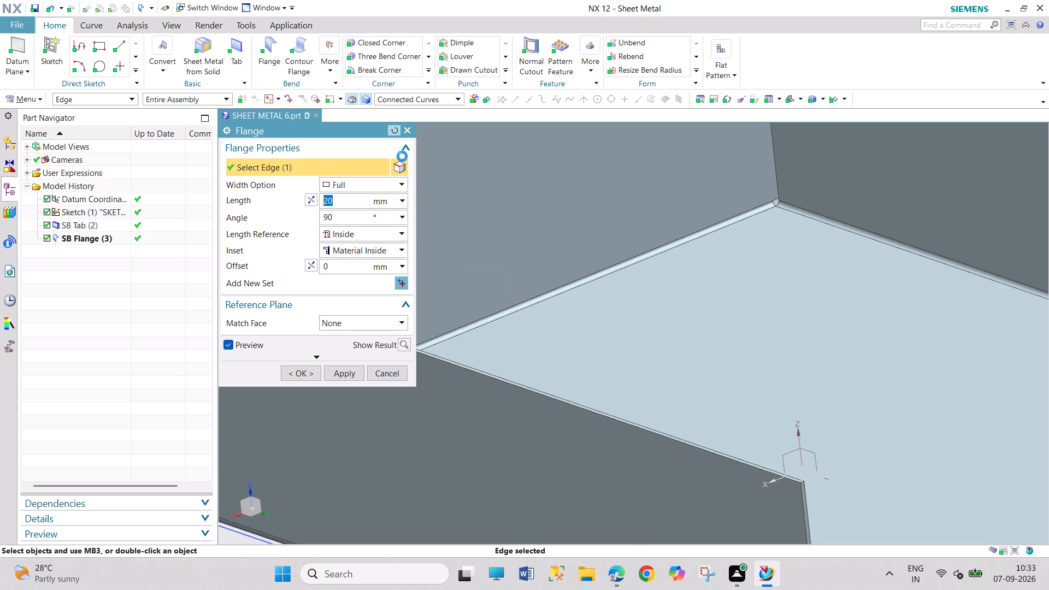
# Create 20 mm, 90° full-width flanges pointing outward from the top edges of all three walls.
pyautogui.click(462, 369)
pyautogui.scroll(-3, 543, 304)
pyautogui.scroll(1, 543, 303)
pyautogui.scroll(-1, 543, 303)
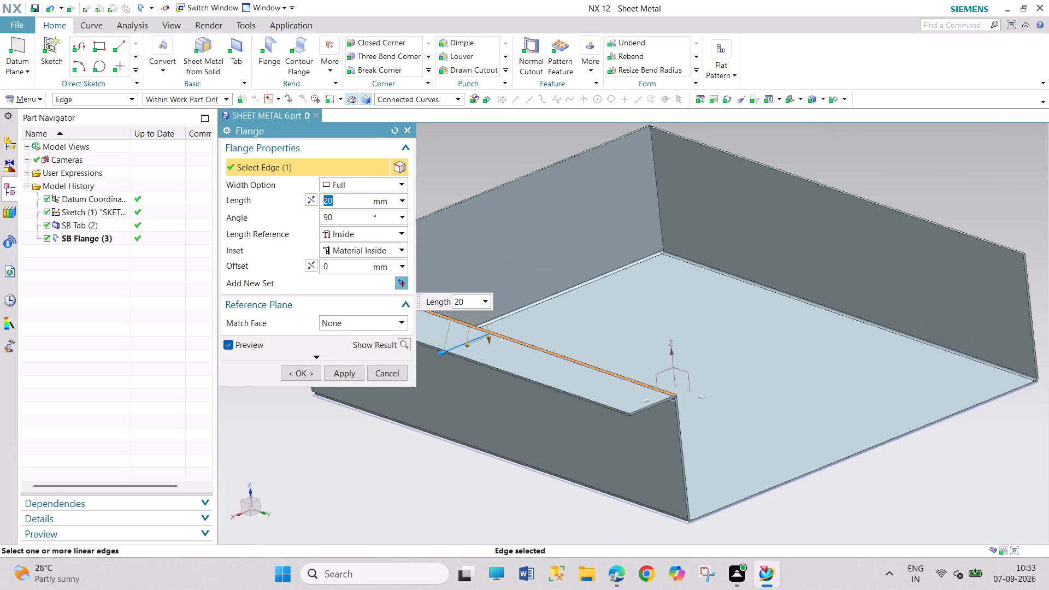
pyautogui.scroll(2, 517, 173)
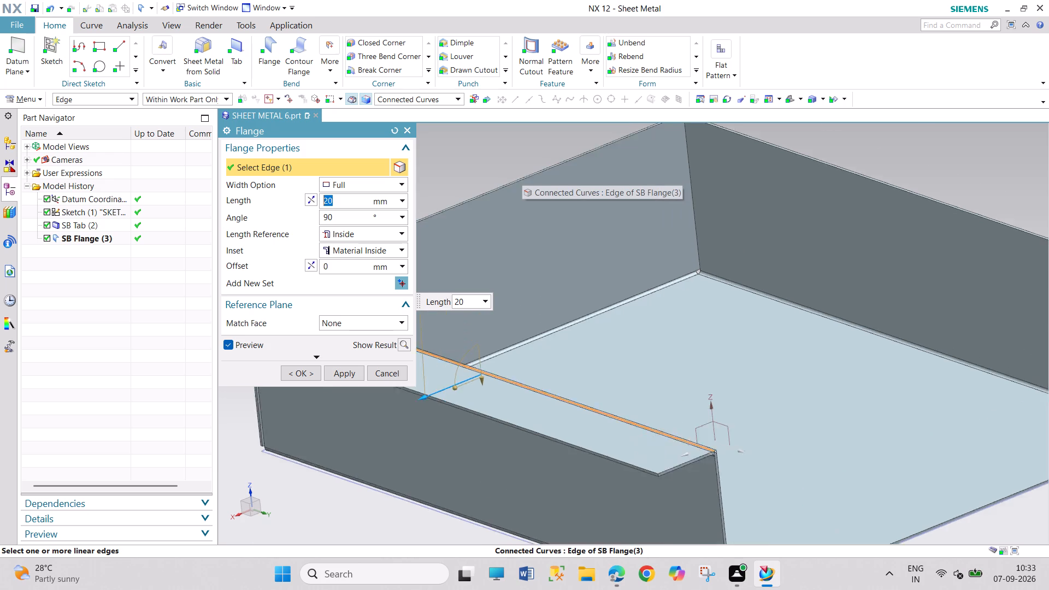
pyautogui.scroll(1, 516, 173)
pyautogui.click(516, 182)
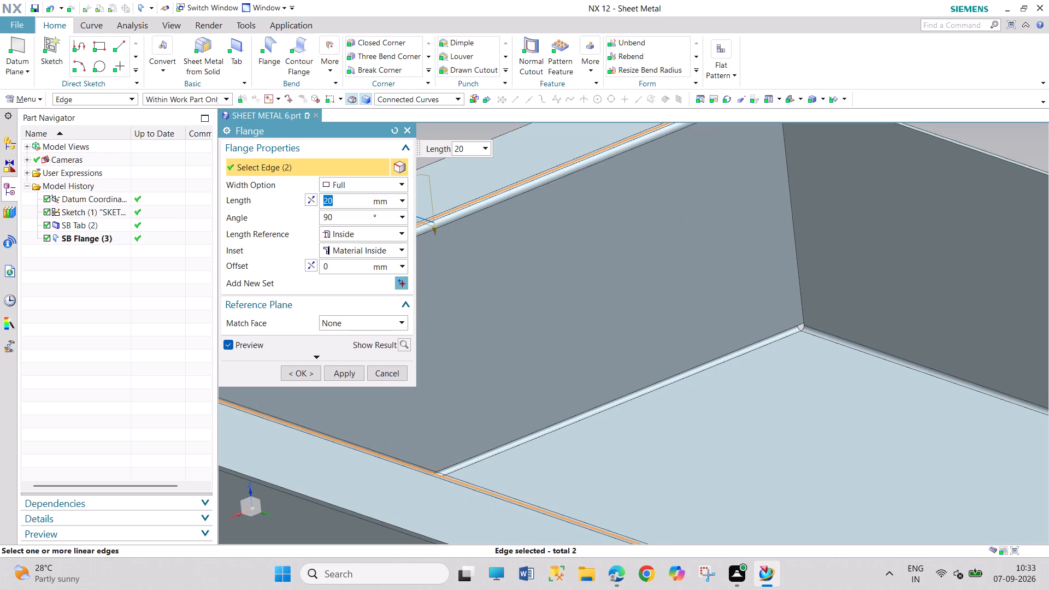
pyautogui.scroll(-3, 645, 258)
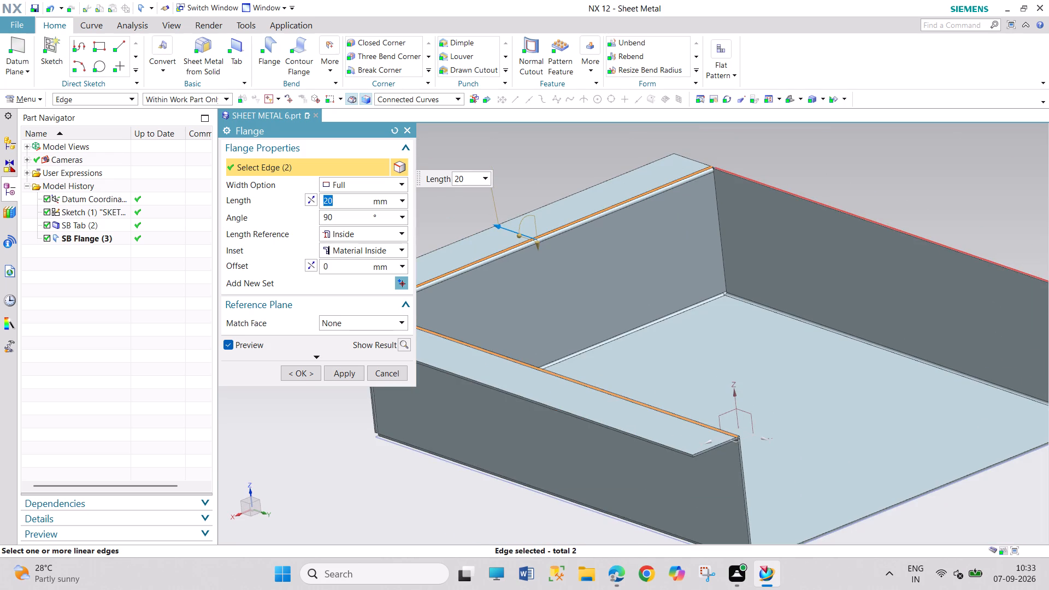
pyautogui.click(845, 207)
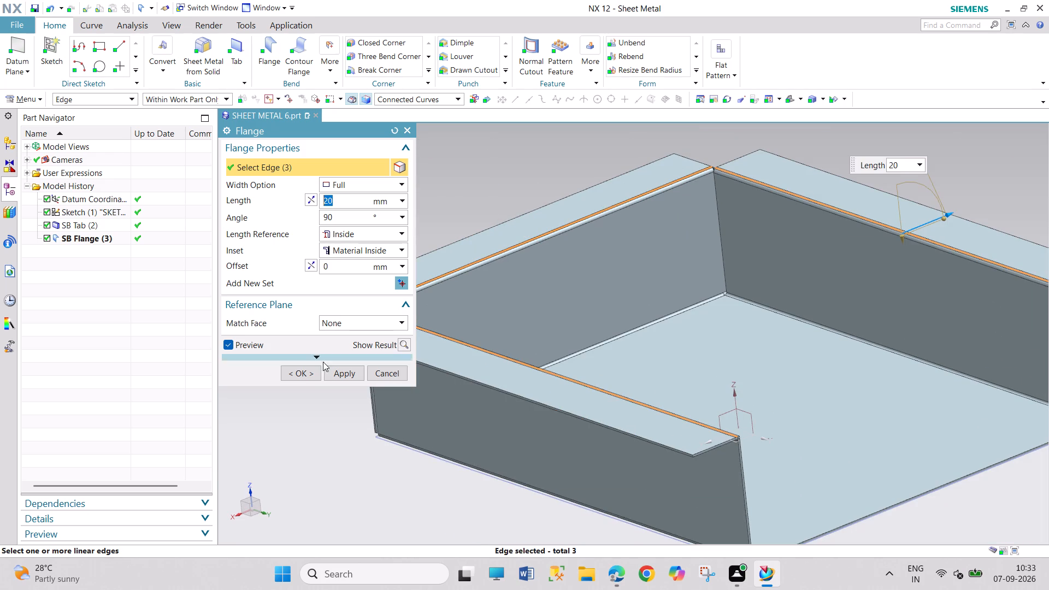
pyautogui.click(304, 371)
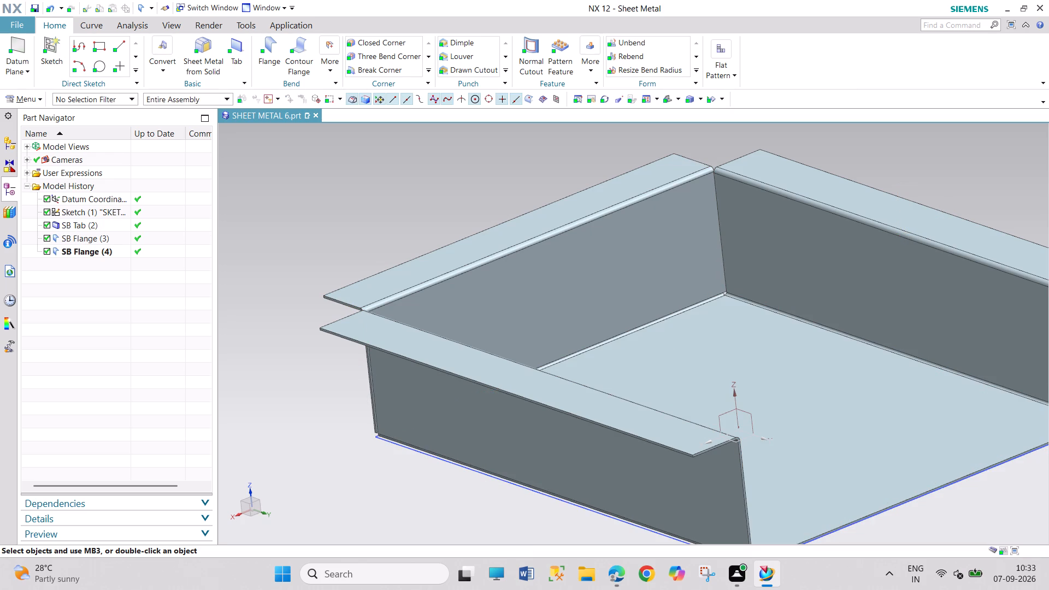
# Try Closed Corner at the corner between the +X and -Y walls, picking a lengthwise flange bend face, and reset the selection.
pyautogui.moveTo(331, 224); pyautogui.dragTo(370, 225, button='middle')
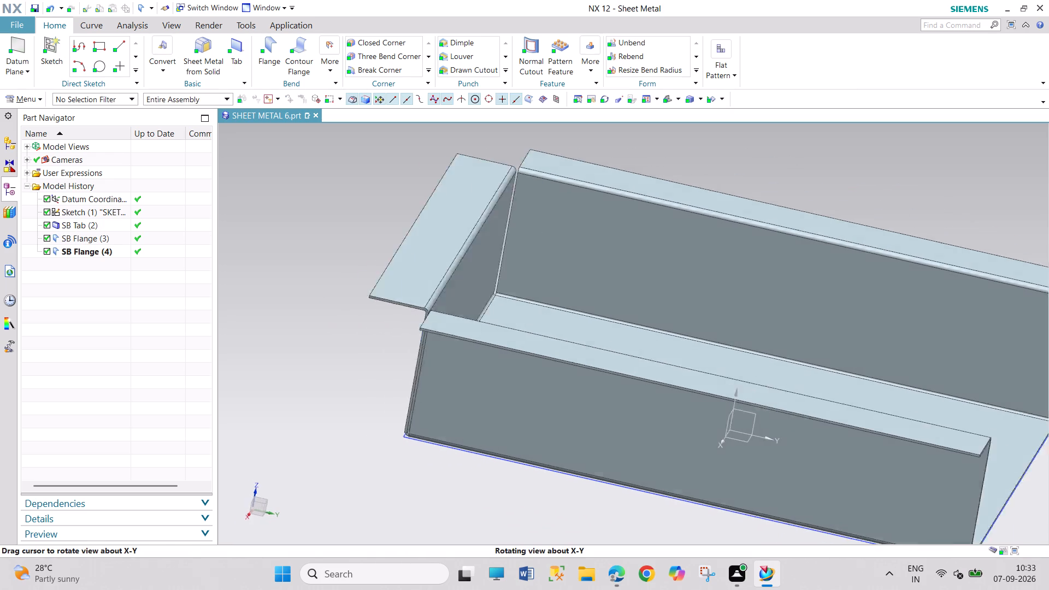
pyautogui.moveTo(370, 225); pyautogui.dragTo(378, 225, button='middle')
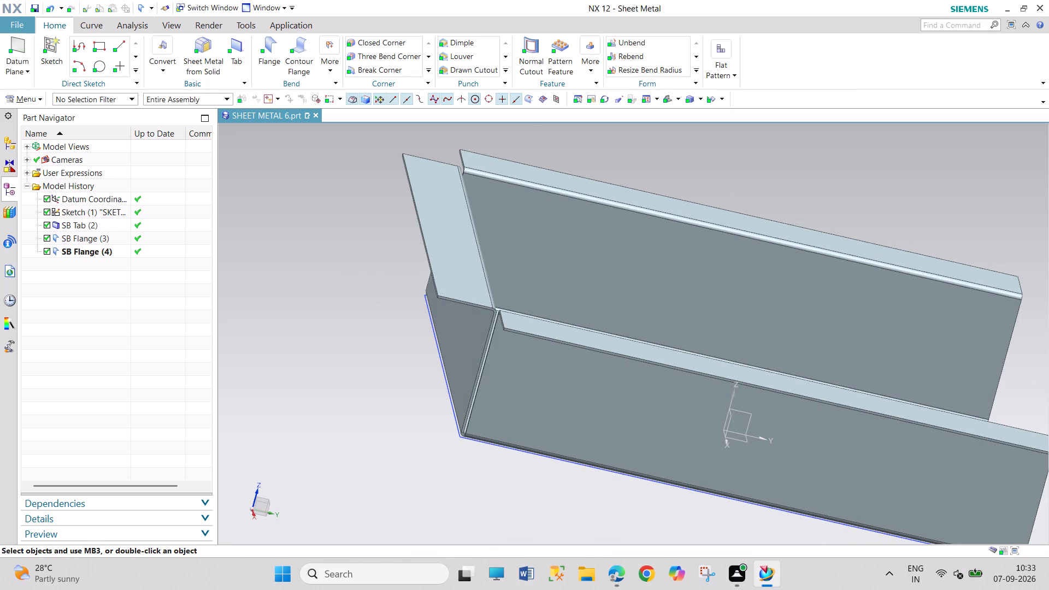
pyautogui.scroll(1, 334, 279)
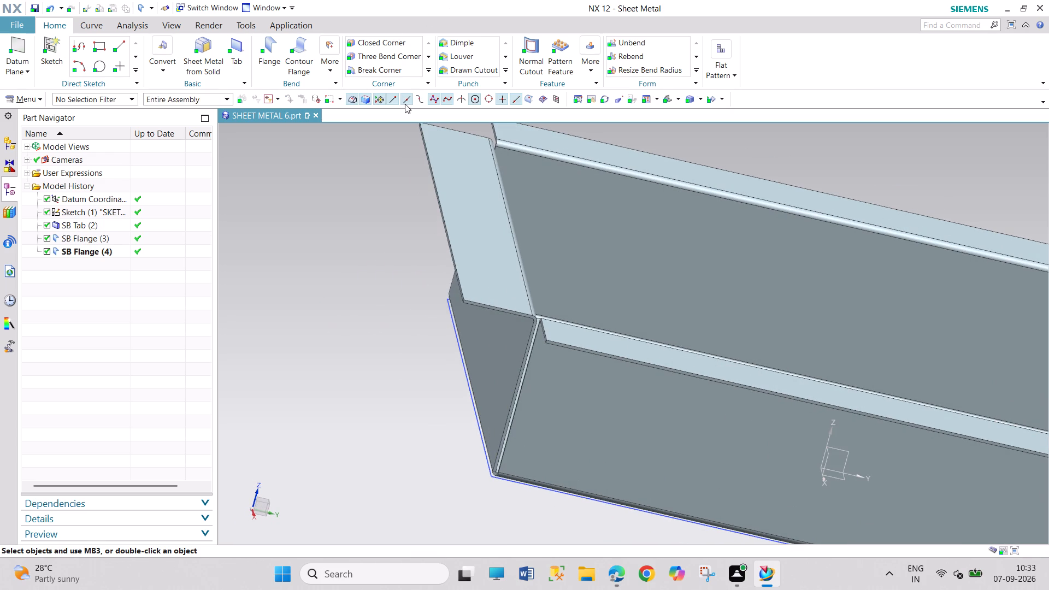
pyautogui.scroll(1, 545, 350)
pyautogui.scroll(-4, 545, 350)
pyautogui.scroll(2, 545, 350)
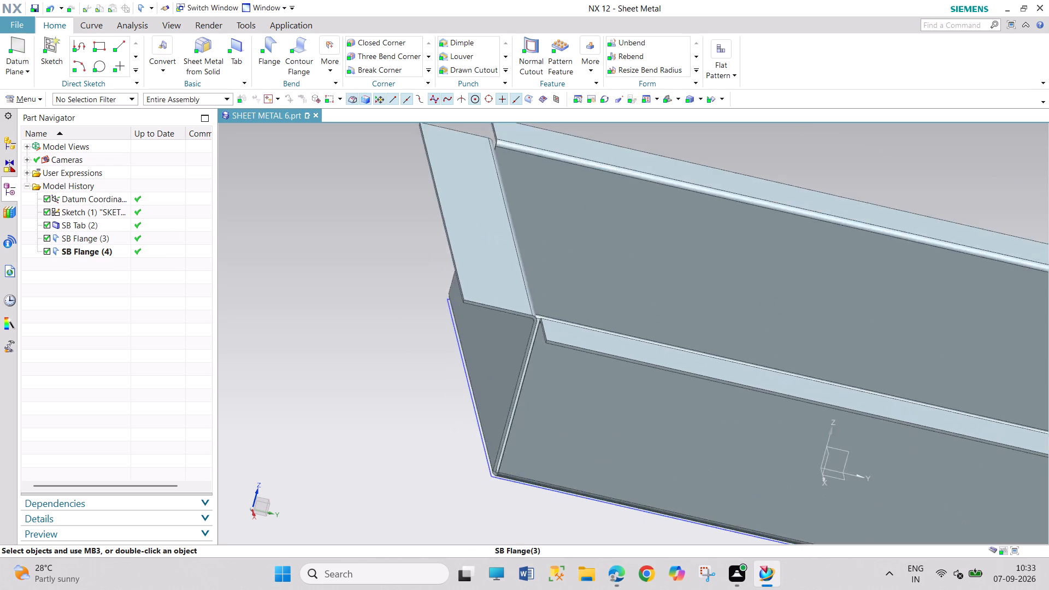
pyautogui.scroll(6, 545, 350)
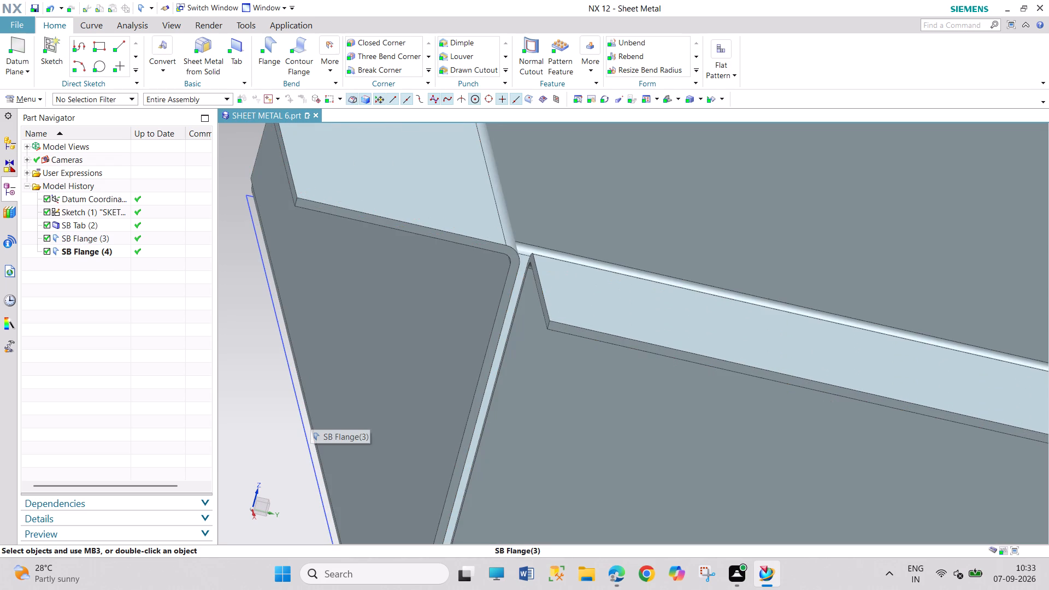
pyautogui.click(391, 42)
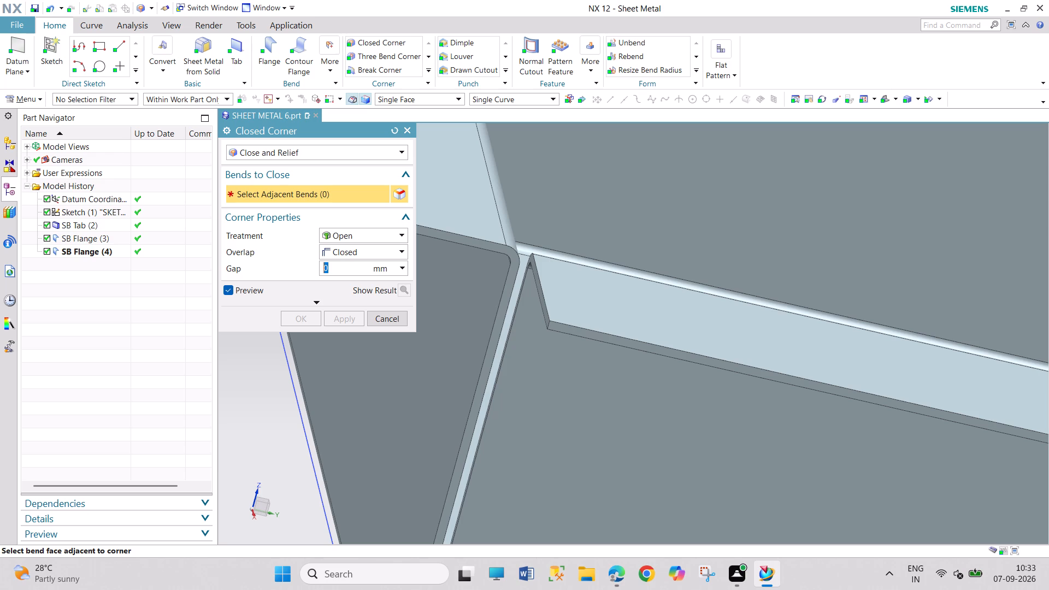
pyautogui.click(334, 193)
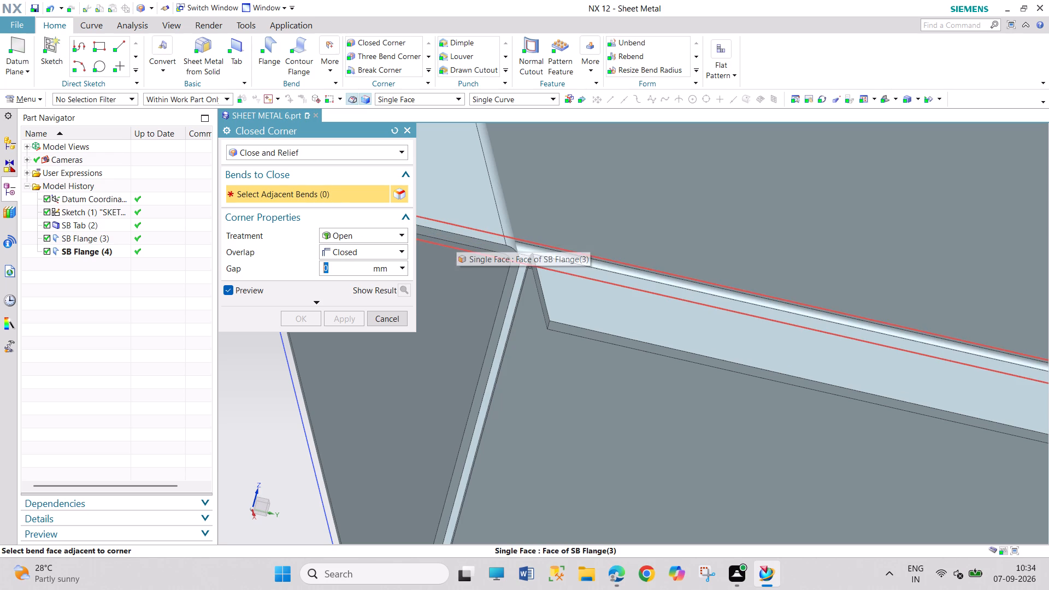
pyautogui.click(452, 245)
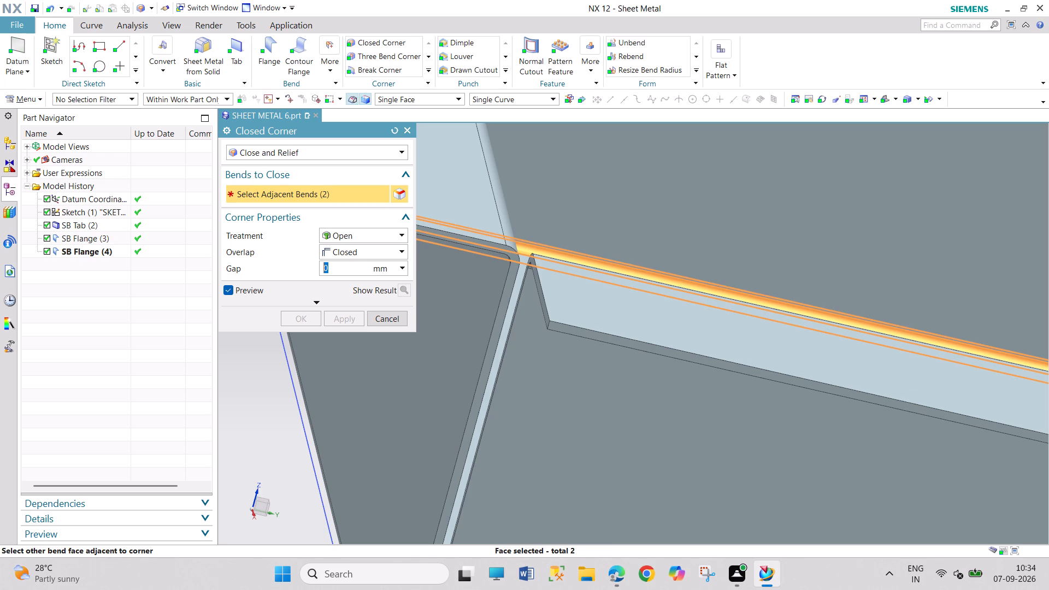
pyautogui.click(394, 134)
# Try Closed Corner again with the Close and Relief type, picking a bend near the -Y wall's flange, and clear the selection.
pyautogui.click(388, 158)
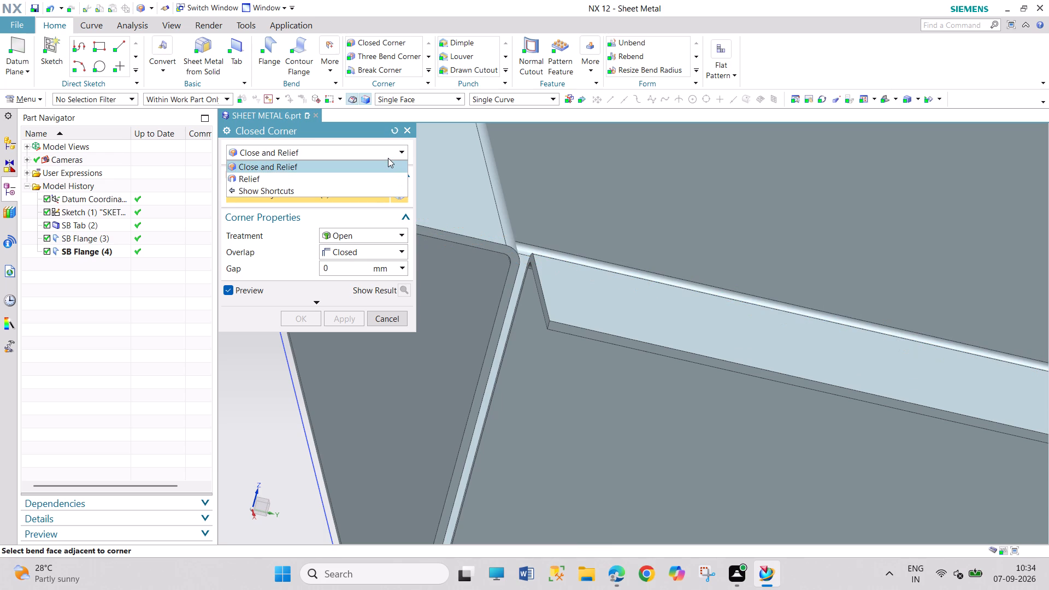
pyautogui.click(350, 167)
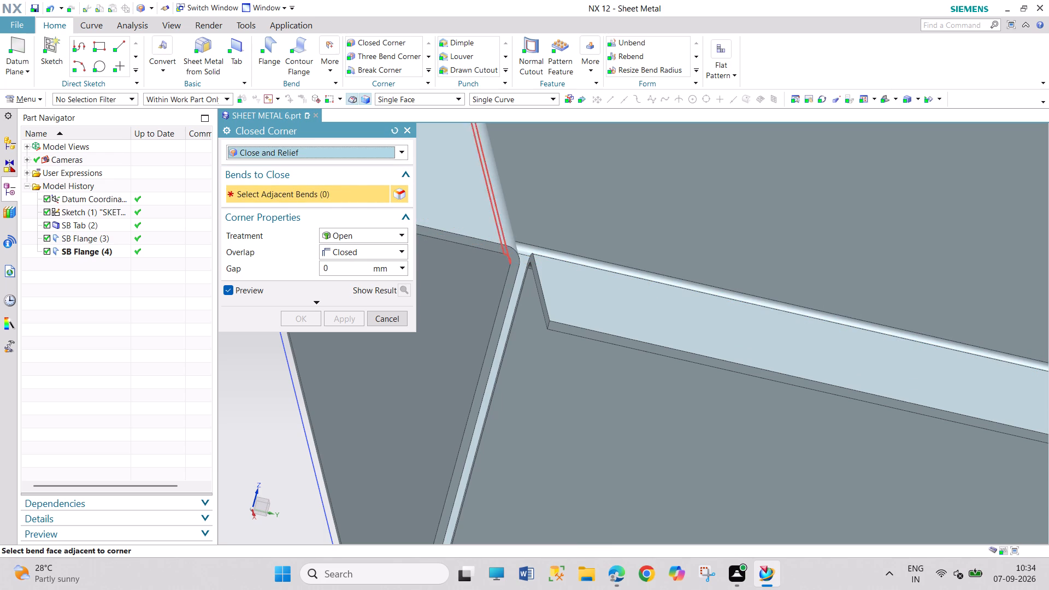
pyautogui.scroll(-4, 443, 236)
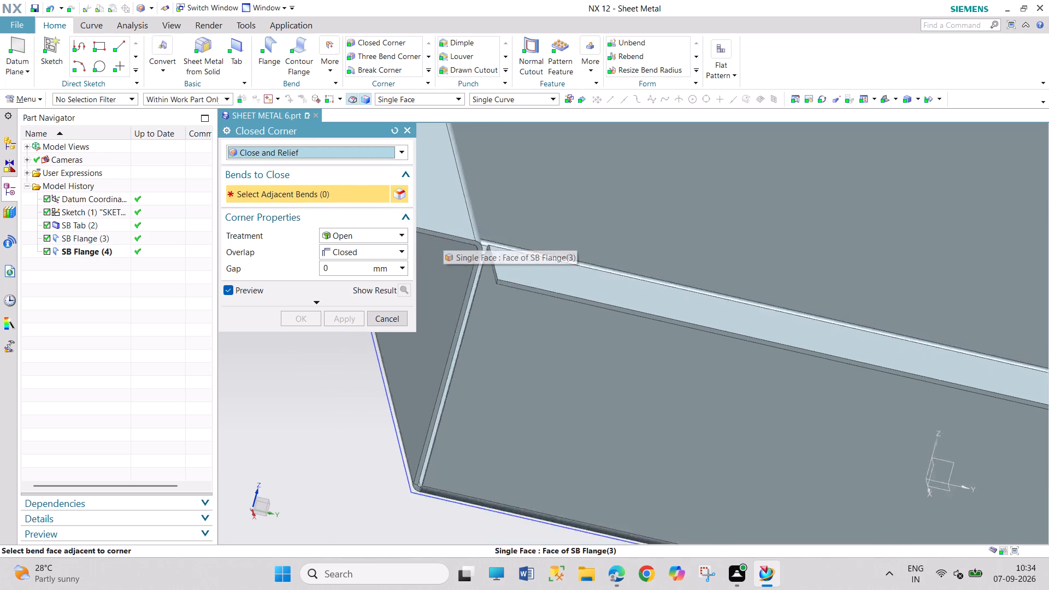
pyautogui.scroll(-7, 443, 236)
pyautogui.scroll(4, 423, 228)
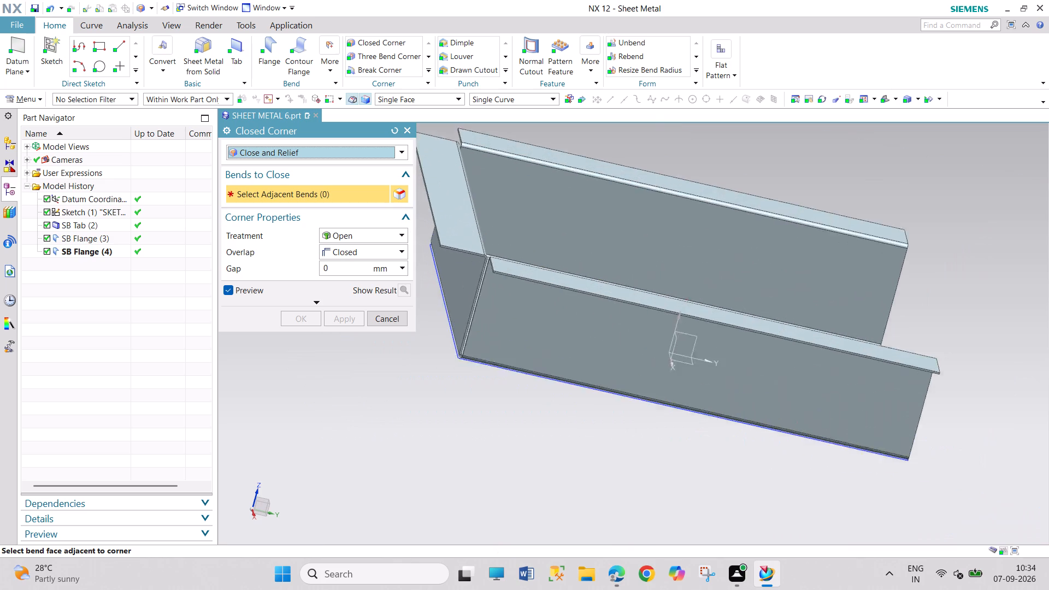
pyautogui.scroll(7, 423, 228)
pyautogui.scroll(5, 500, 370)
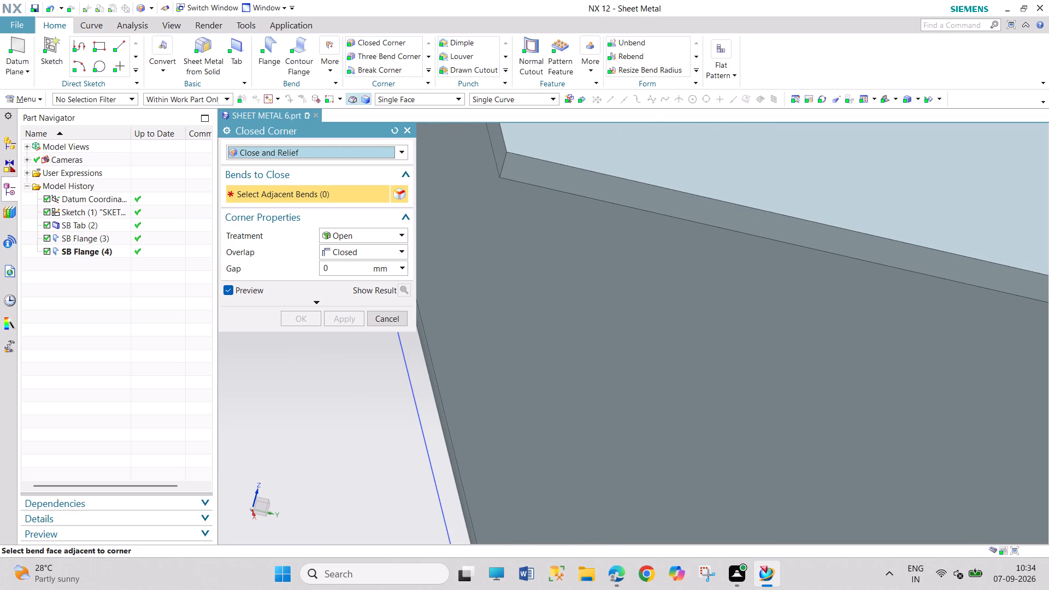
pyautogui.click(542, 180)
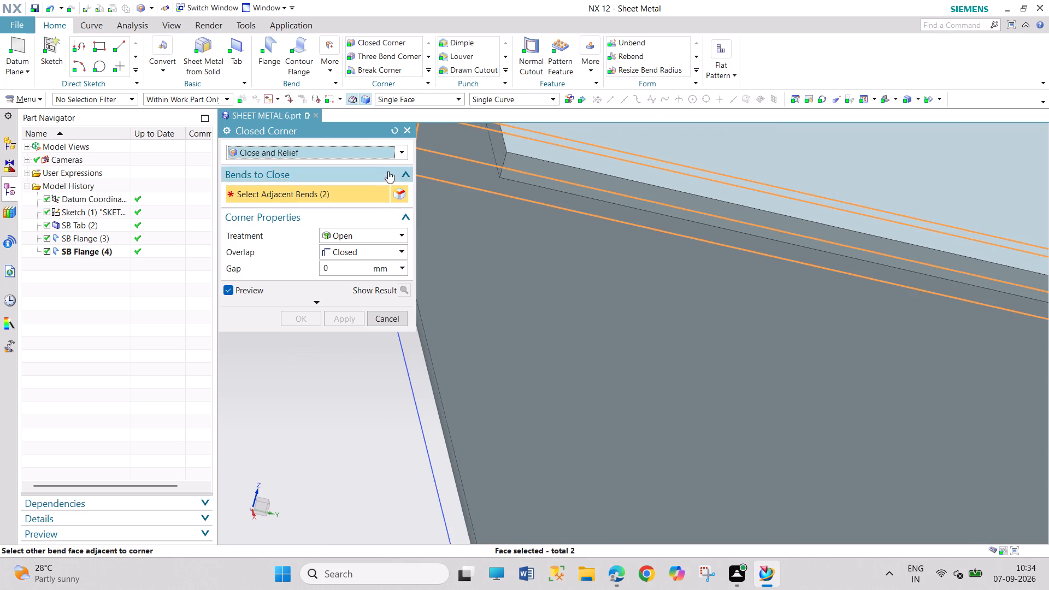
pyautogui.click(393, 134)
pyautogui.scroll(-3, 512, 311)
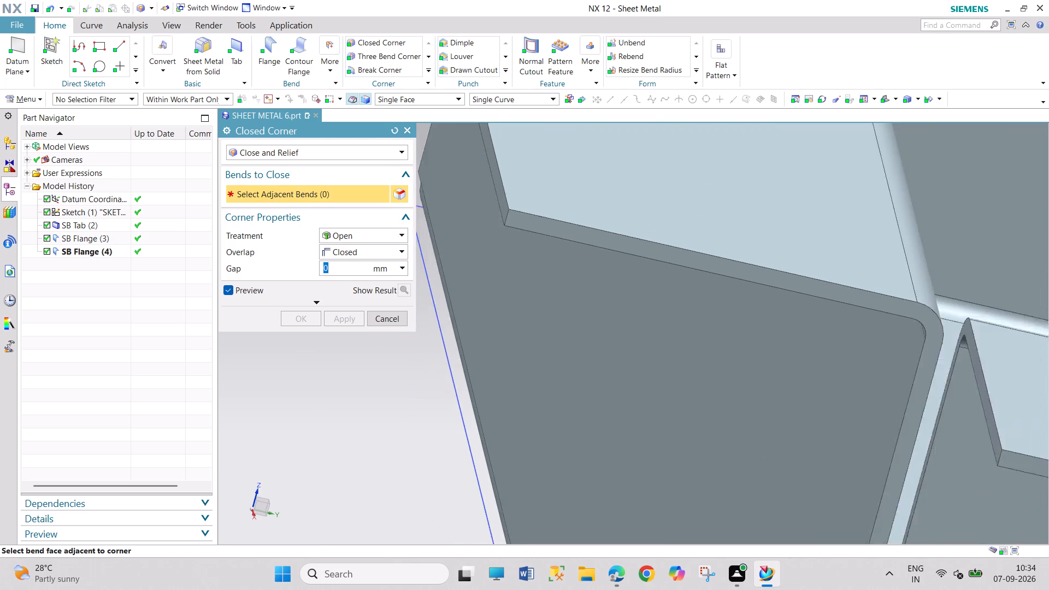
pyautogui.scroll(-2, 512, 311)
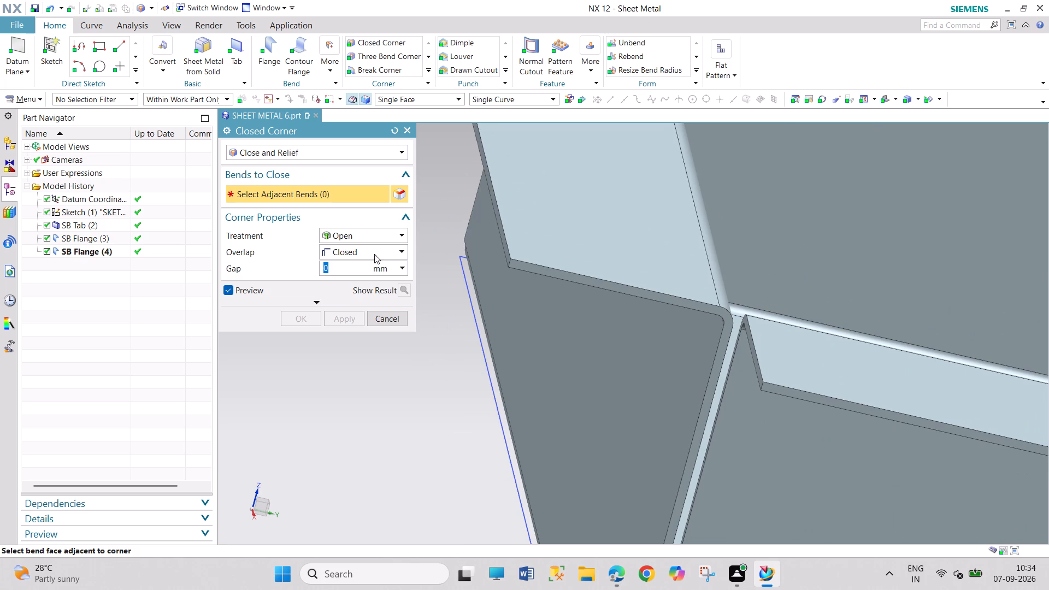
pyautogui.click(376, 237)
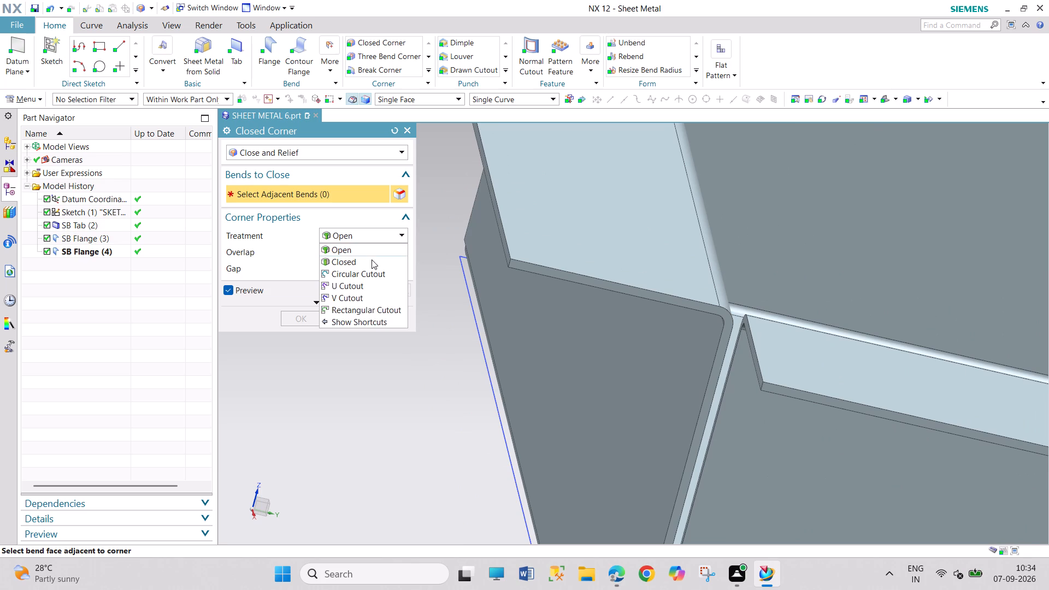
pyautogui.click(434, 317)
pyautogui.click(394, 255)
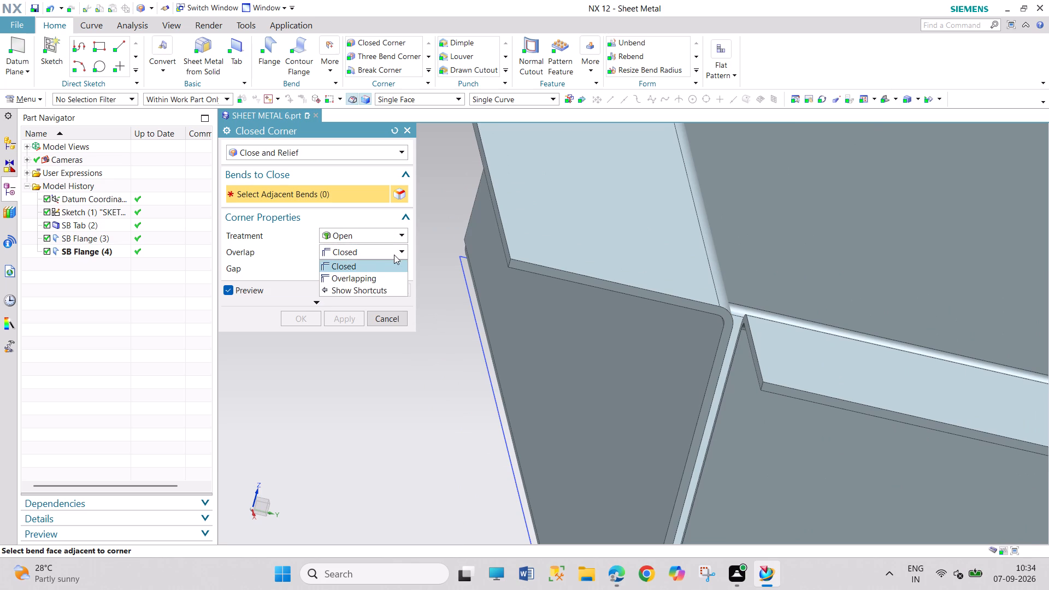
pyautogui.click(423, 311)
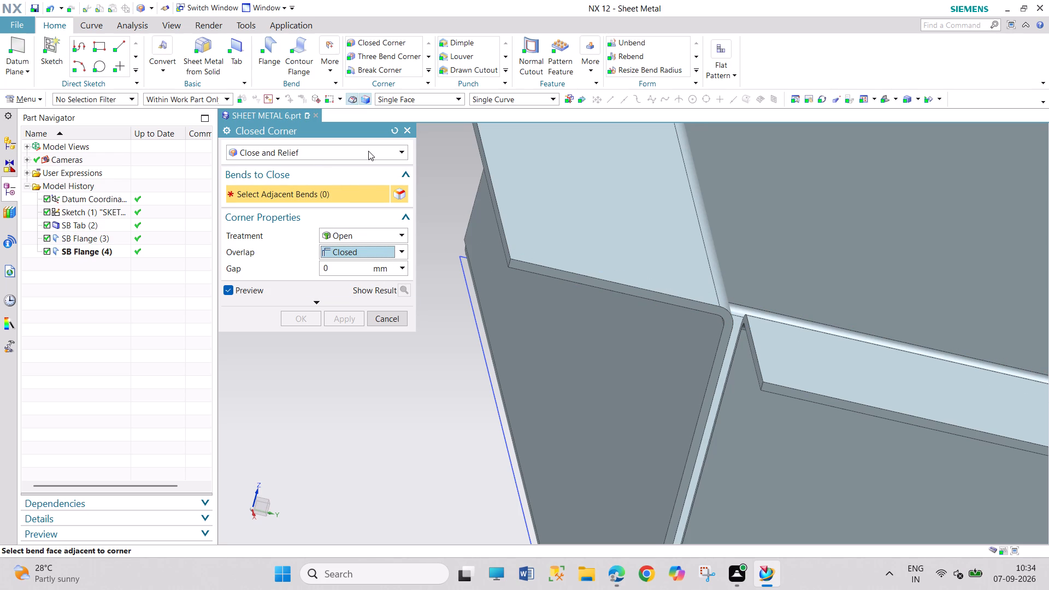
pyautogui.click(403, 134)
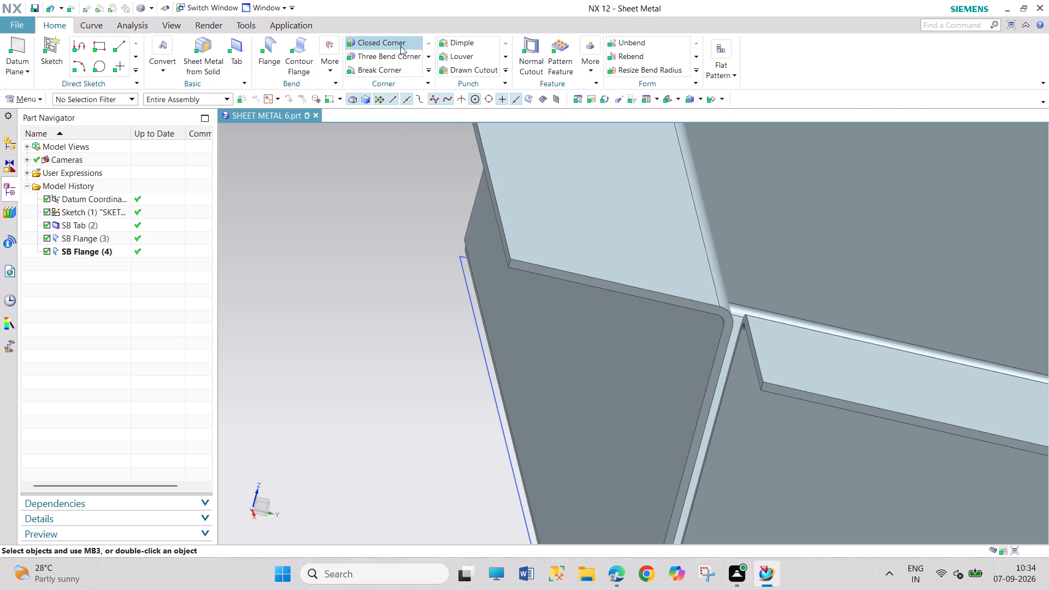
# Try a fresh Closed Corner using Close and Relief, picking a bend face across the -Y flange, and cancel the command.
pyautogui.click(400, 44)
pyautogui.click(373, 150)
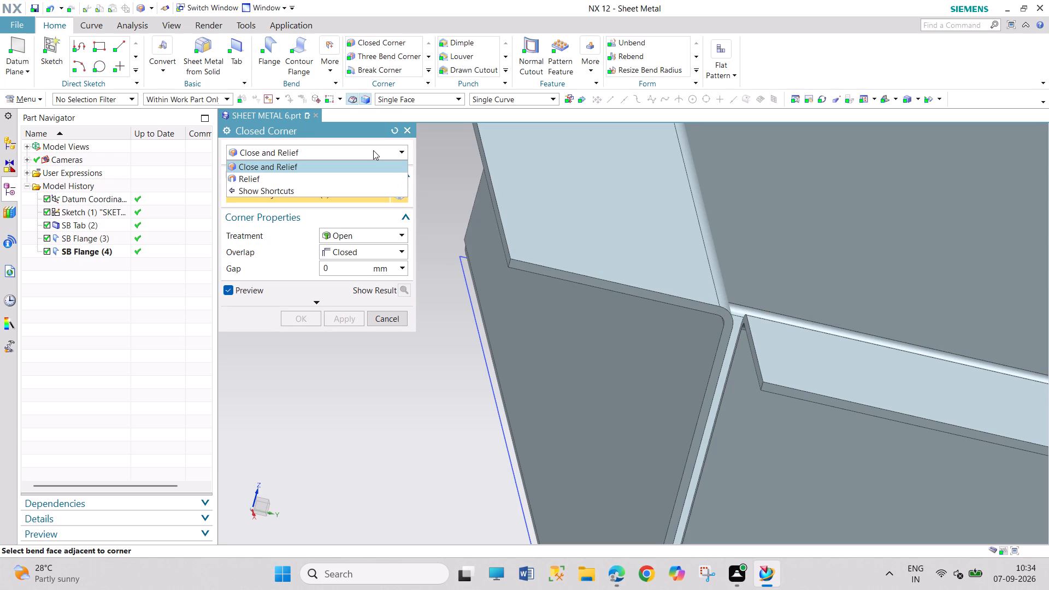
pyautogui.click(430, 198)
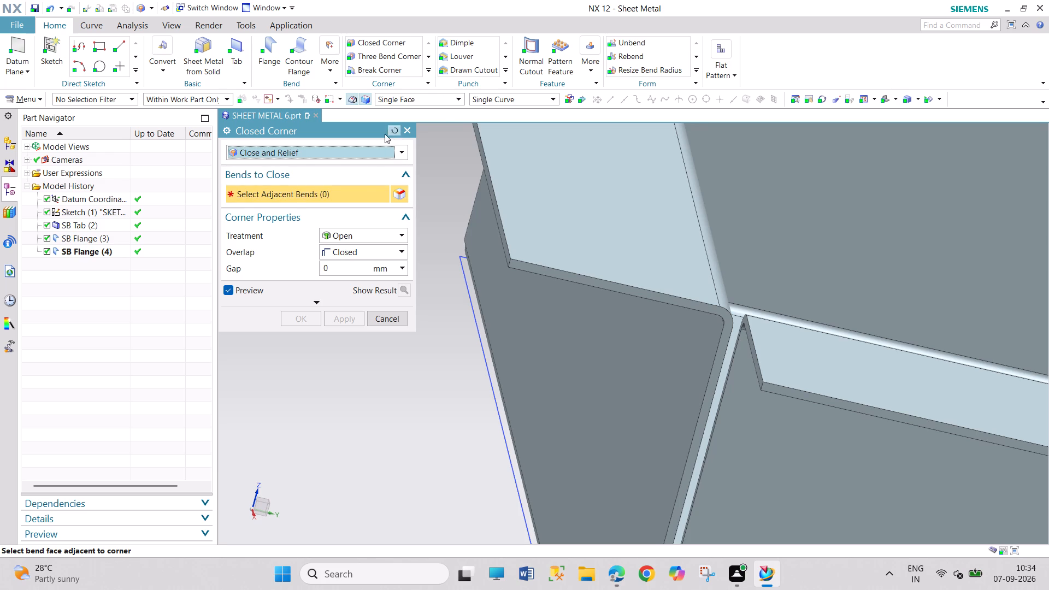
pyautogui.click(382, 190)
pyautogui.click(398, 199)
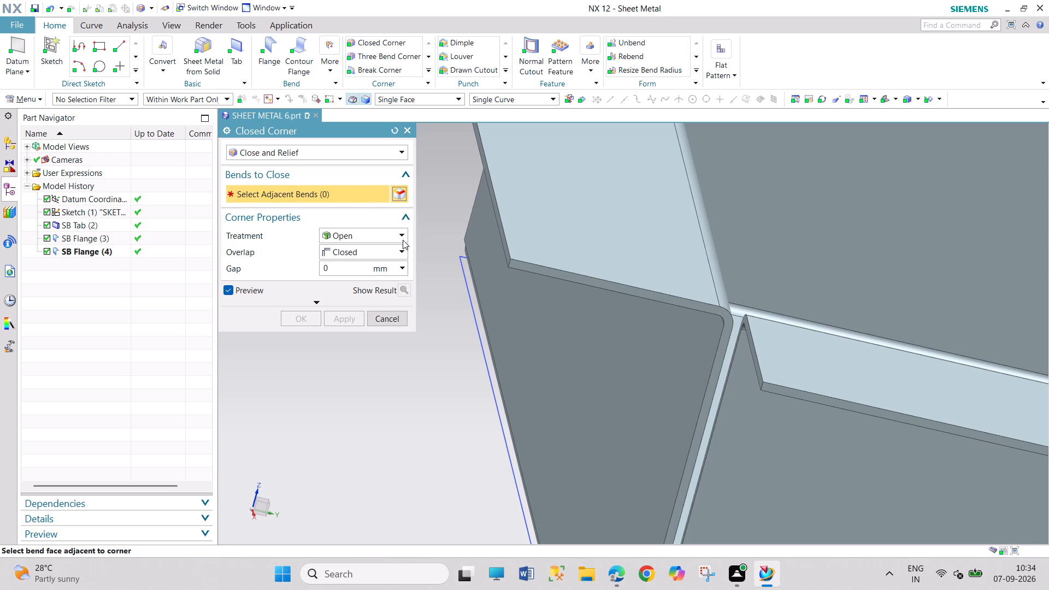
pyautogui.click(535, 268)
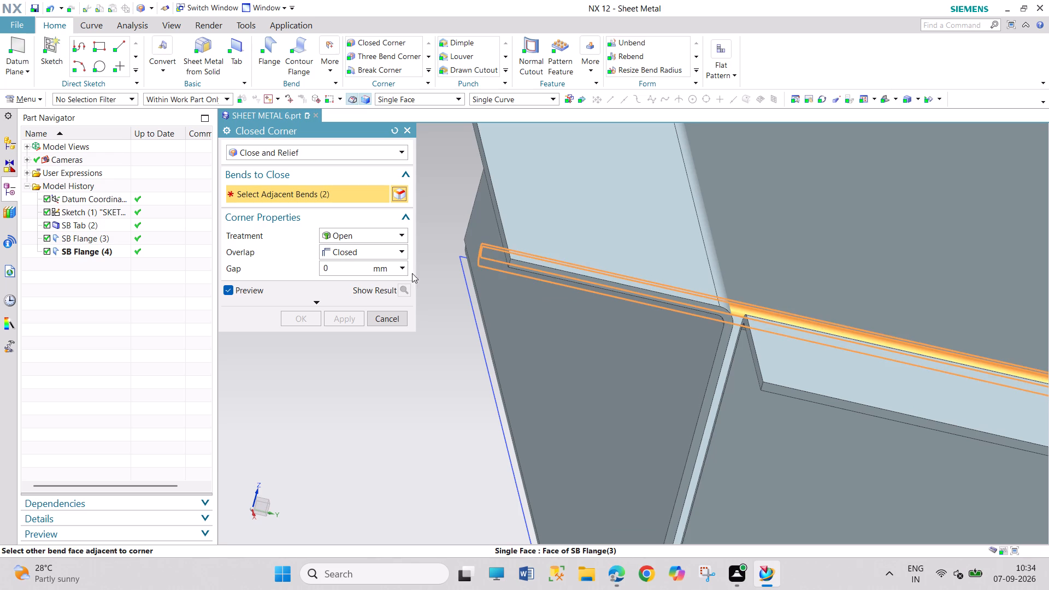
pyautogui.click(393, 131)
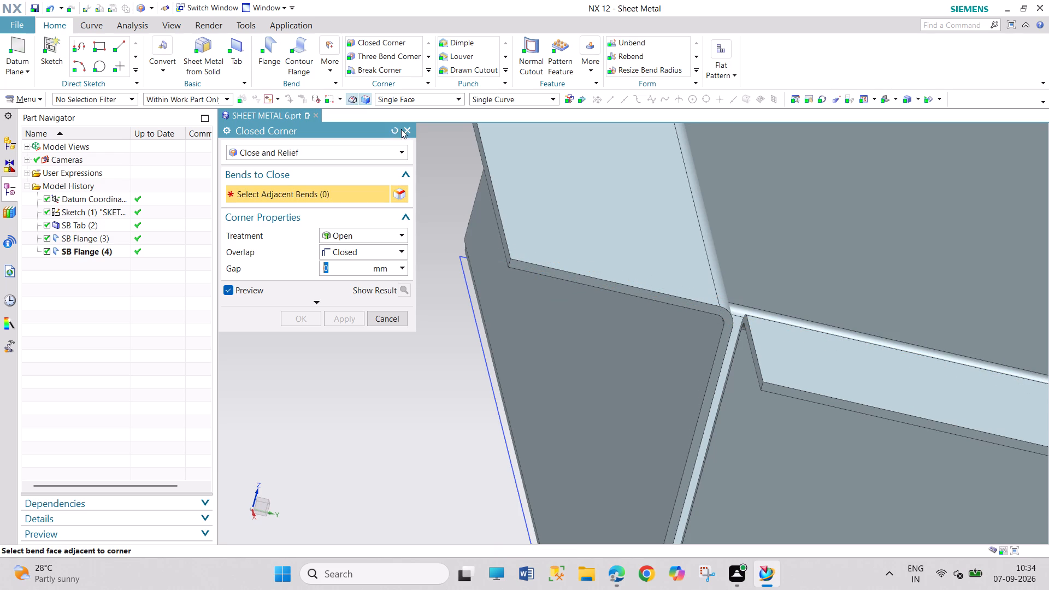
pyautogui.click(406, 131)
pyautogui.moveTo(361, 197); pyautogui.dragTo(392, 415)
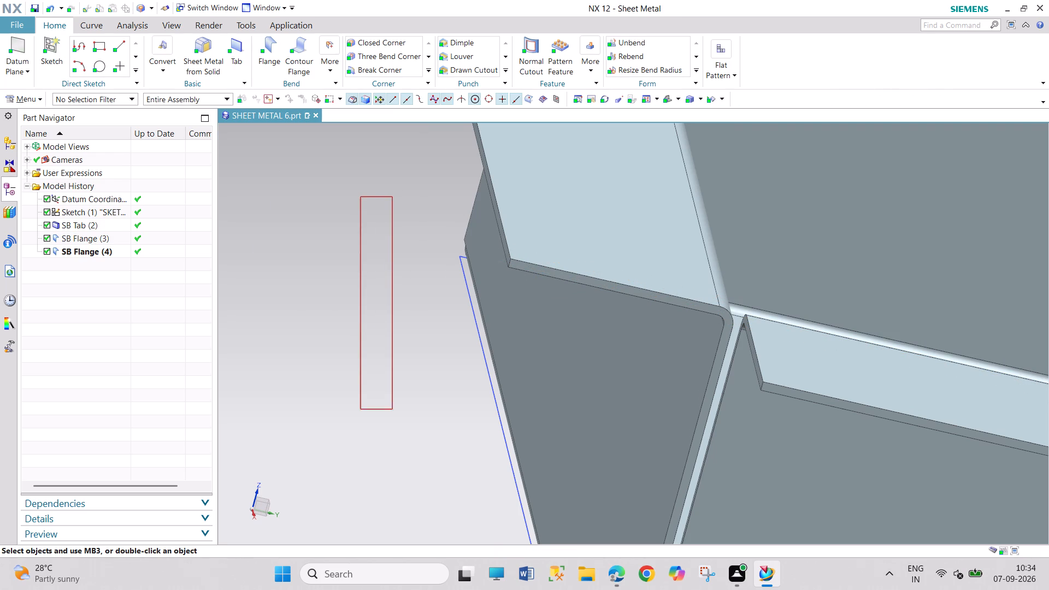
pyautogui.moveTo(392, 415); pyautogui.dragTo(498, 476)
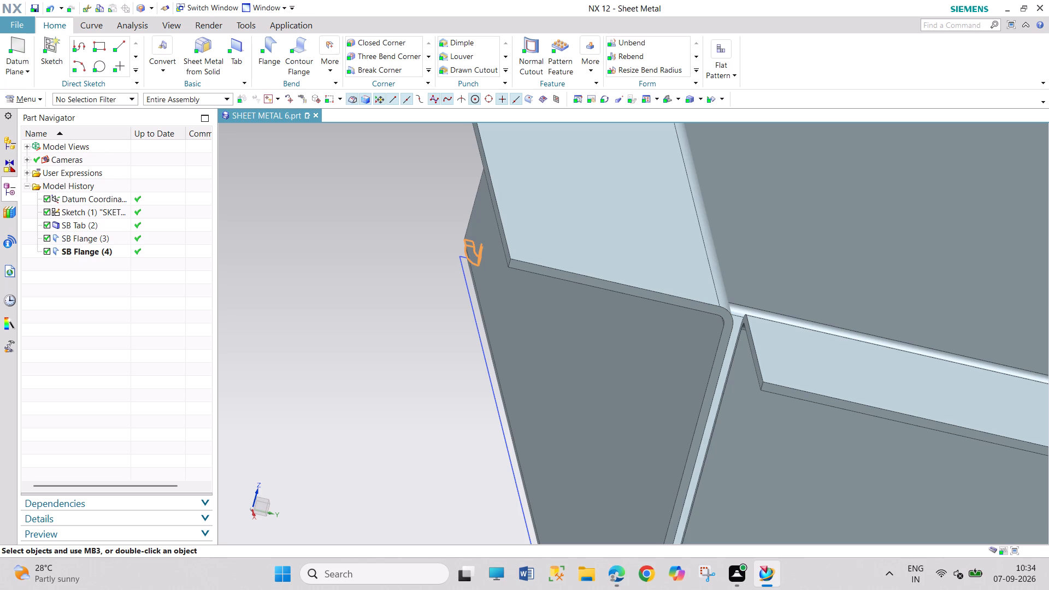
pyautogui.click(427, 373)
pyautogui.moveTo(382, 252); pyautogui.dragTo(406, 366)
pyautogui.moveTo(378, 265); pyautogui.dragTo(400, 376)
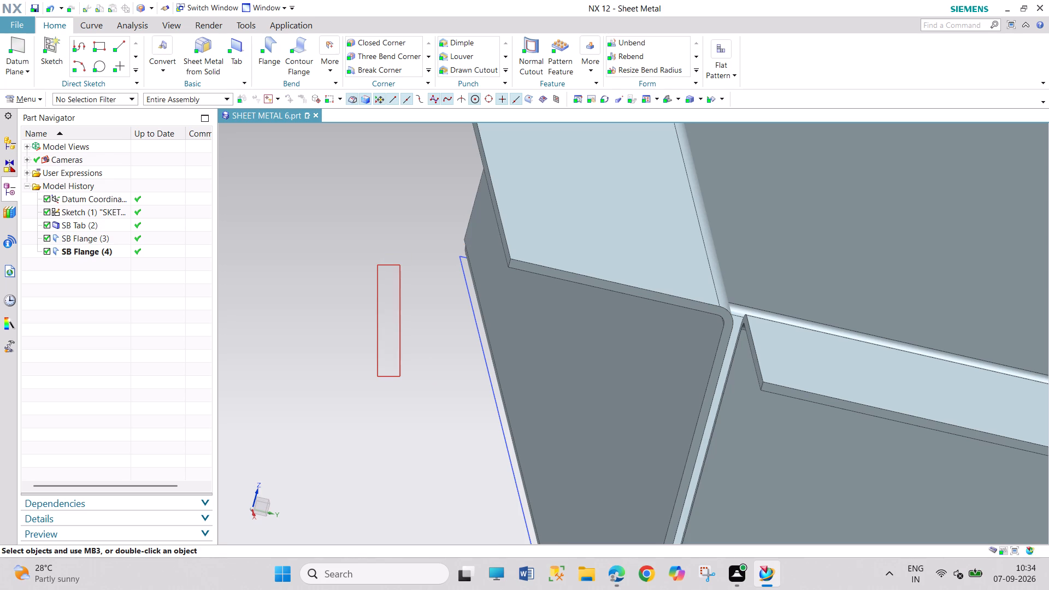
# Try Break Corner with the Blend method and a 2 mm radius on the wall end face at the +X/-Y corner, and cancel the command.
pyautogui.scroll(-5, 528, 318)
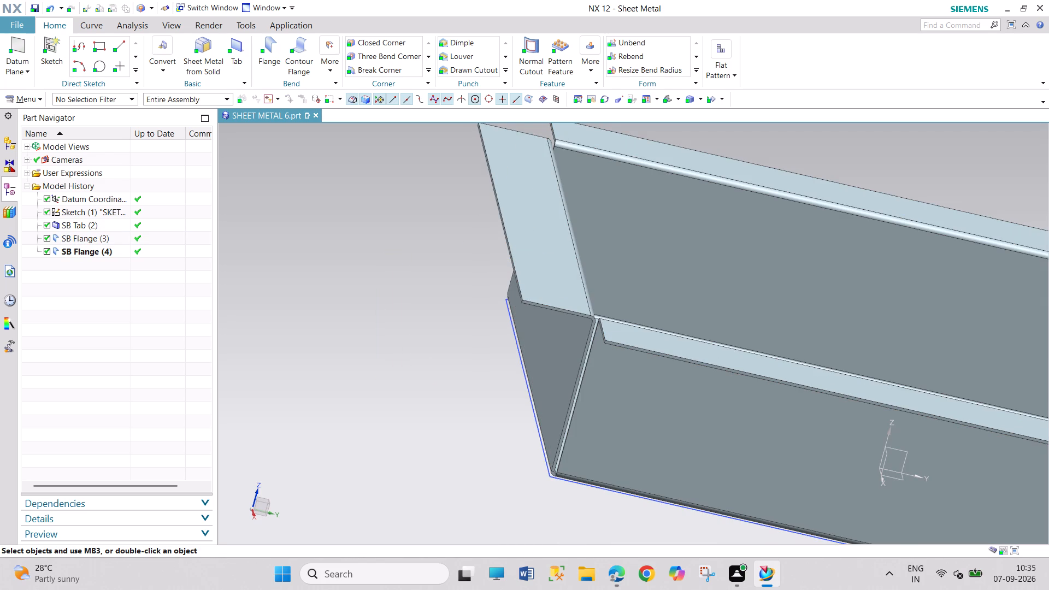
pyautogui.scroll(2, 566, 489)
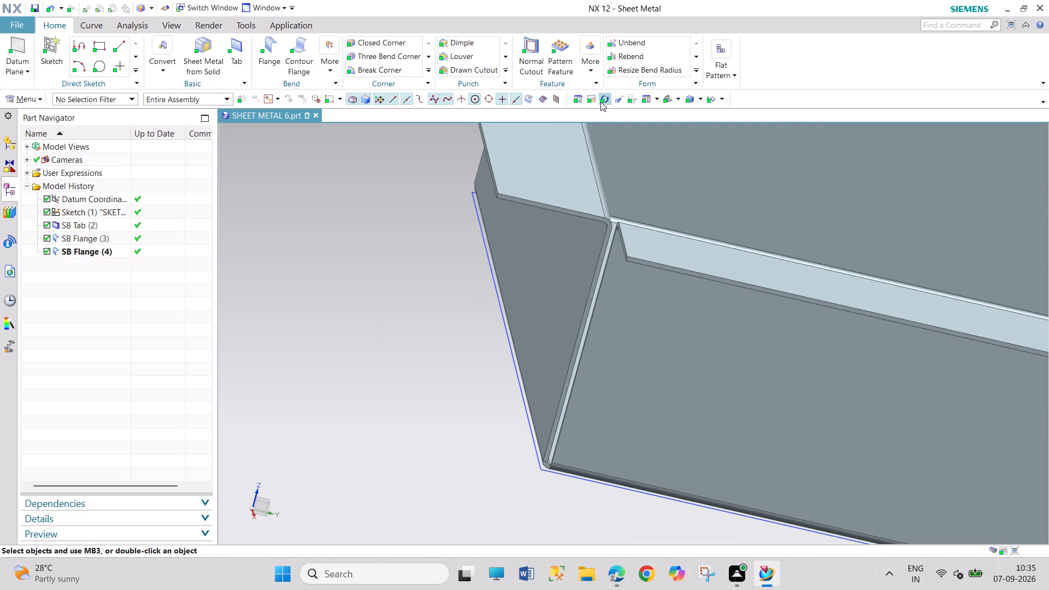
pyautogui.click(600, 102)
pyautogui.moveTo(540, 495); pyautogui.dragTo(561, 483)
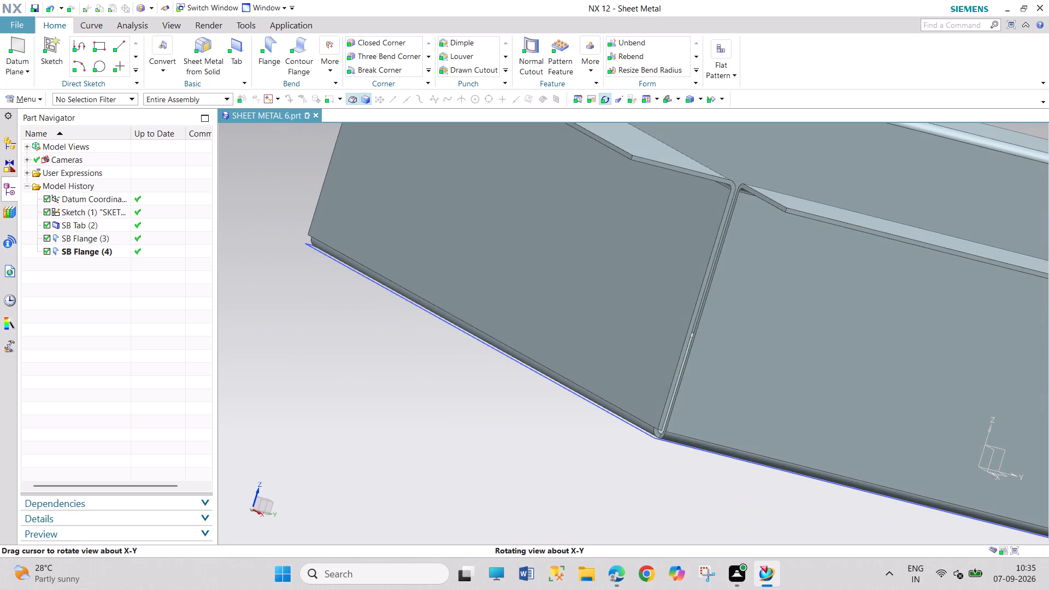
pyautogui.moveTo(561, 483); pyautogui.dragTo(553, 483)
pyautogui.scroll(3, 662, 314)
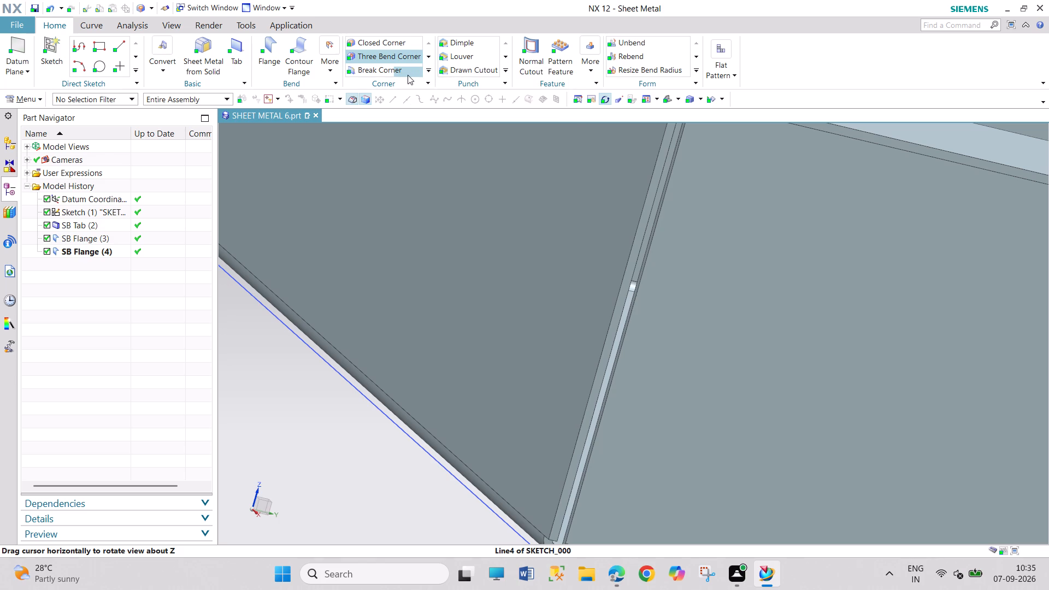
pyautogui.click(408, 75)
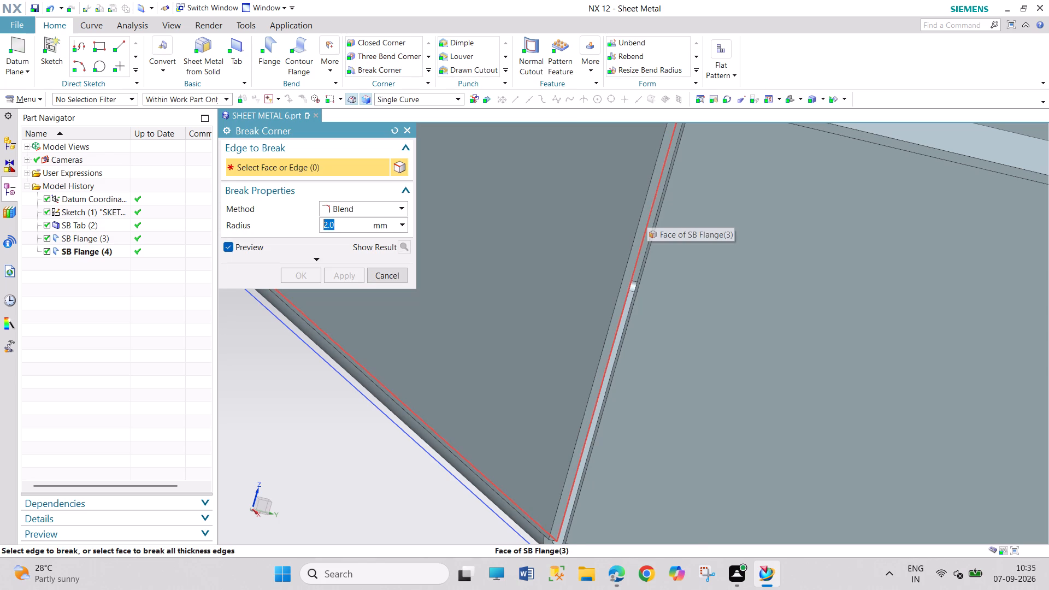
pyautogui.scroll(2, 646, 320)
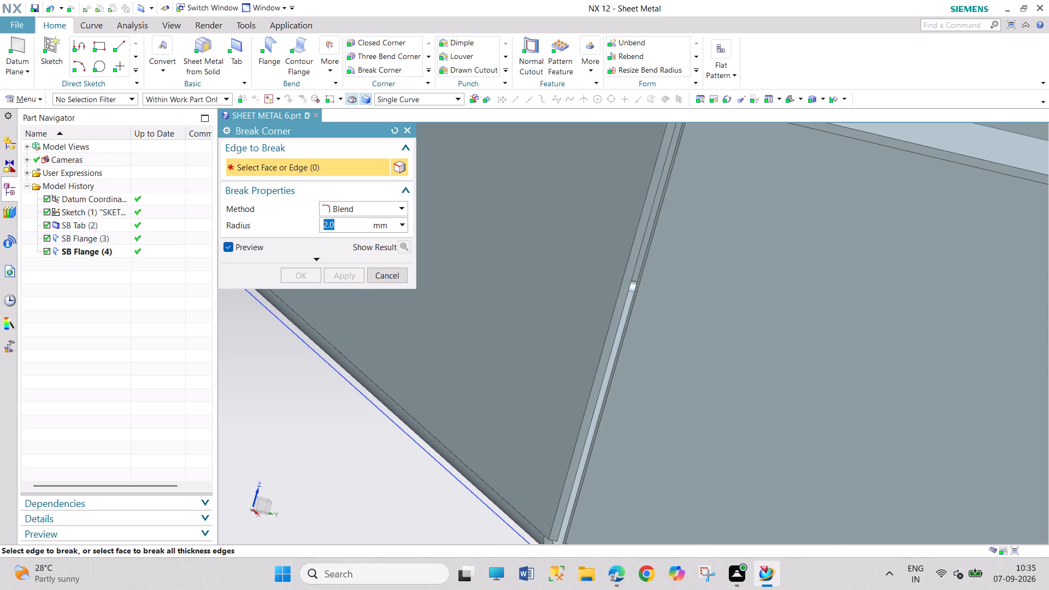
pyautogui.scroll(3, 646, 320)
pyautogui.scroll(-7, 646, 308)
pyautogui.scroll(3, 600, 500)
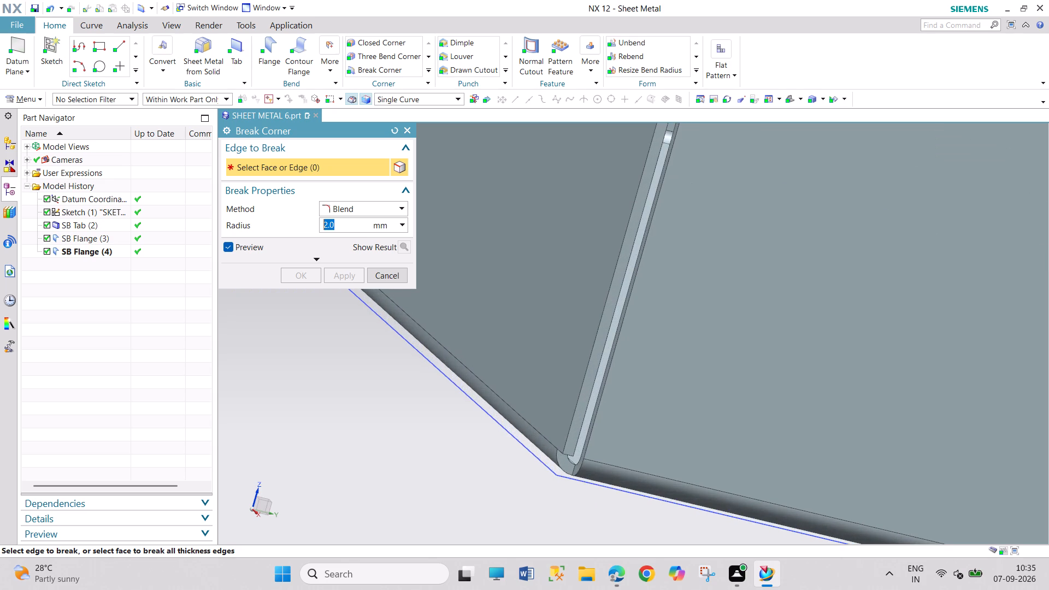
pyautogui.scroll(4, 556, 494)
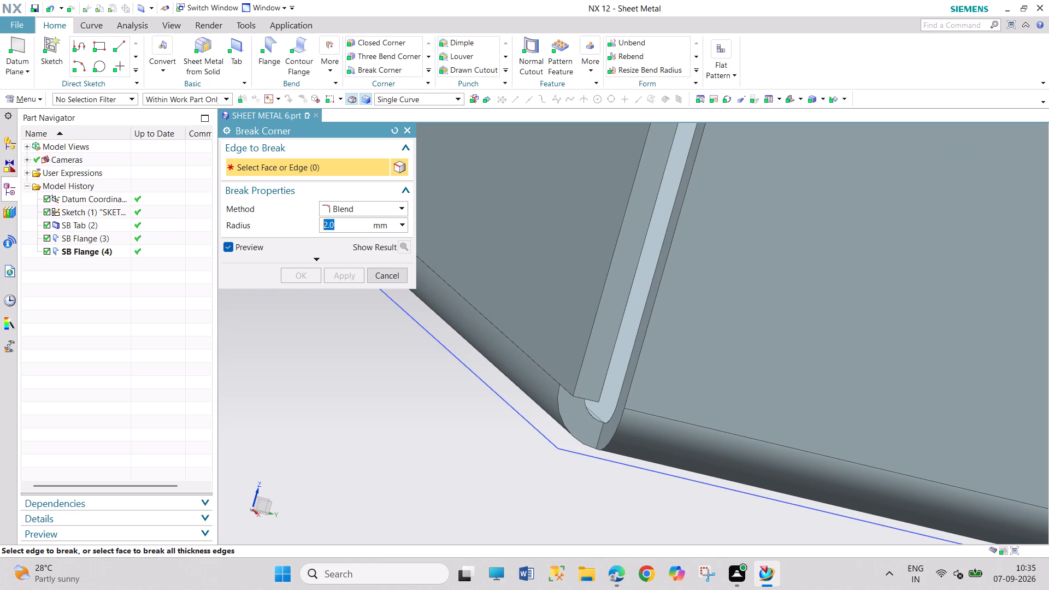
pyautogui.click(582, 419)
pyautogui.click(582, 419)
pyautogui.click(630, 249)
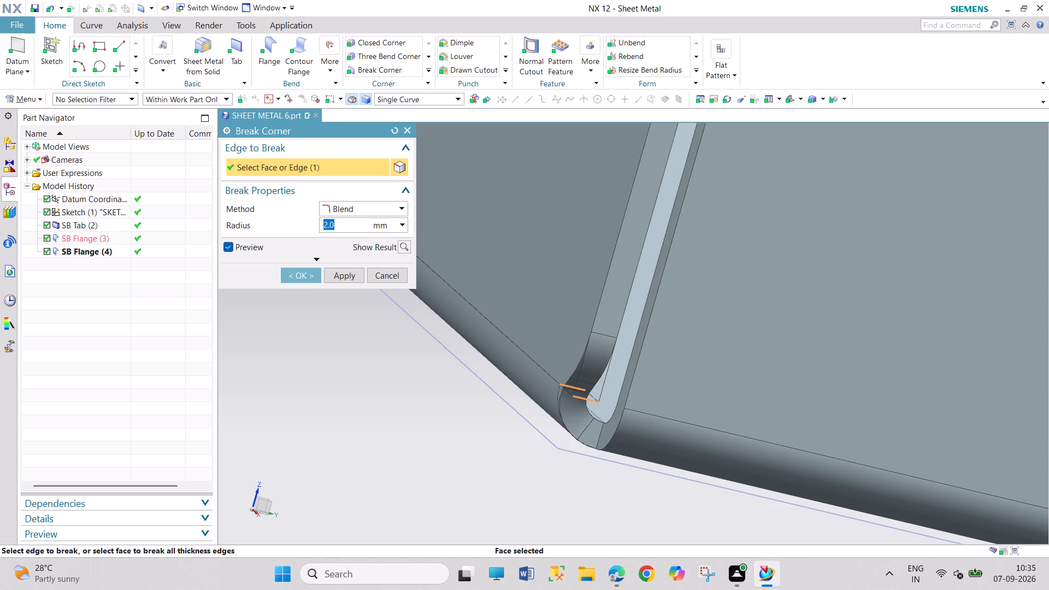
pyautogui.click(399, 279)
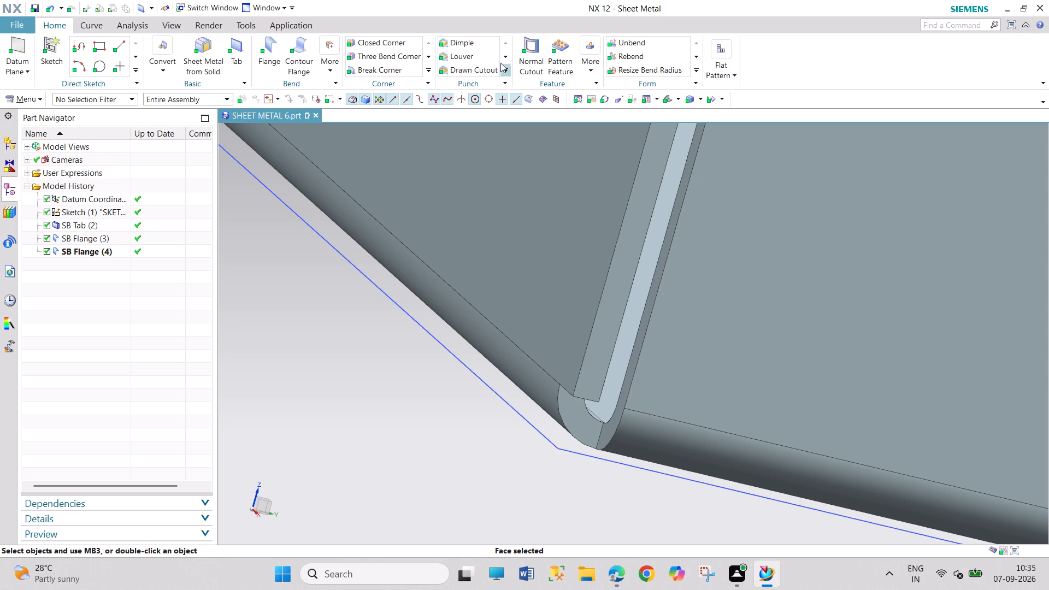
# Close the +X/-Y wall corner at the two base bends with Closed Corner, using Close and Relief, Open treatment, Closed overlap and 0 mm gap.
pyautogui.click(396, 45)
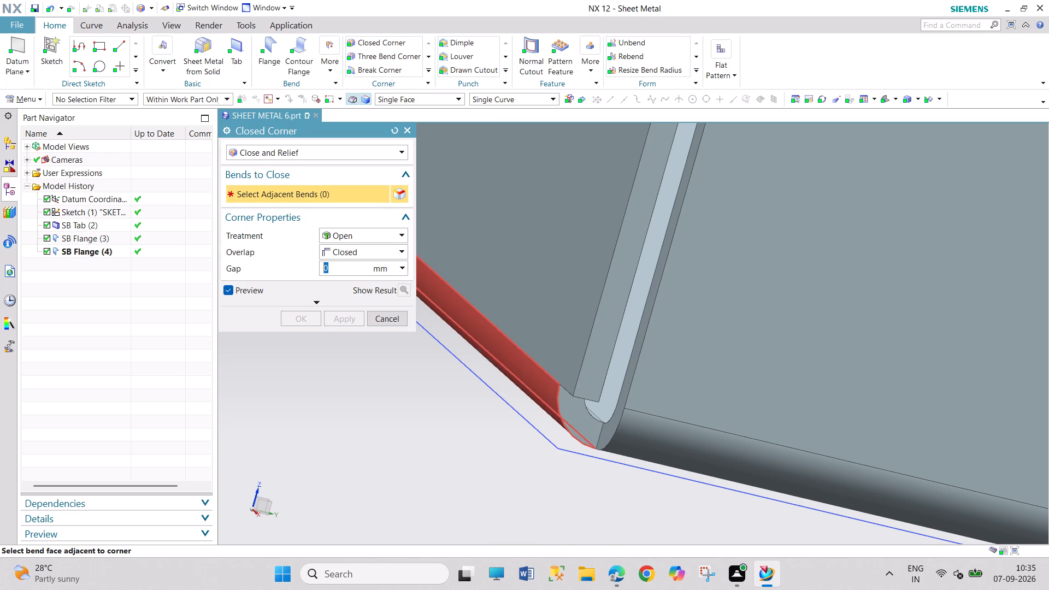
pyautogui.click(649, 432)
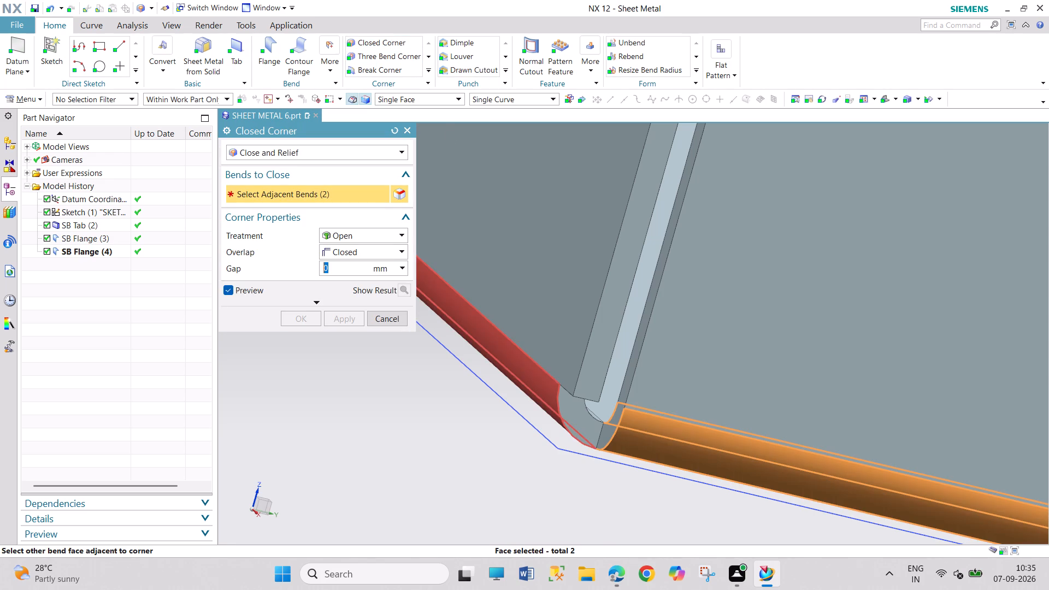
pyautogui.click(546, 401)
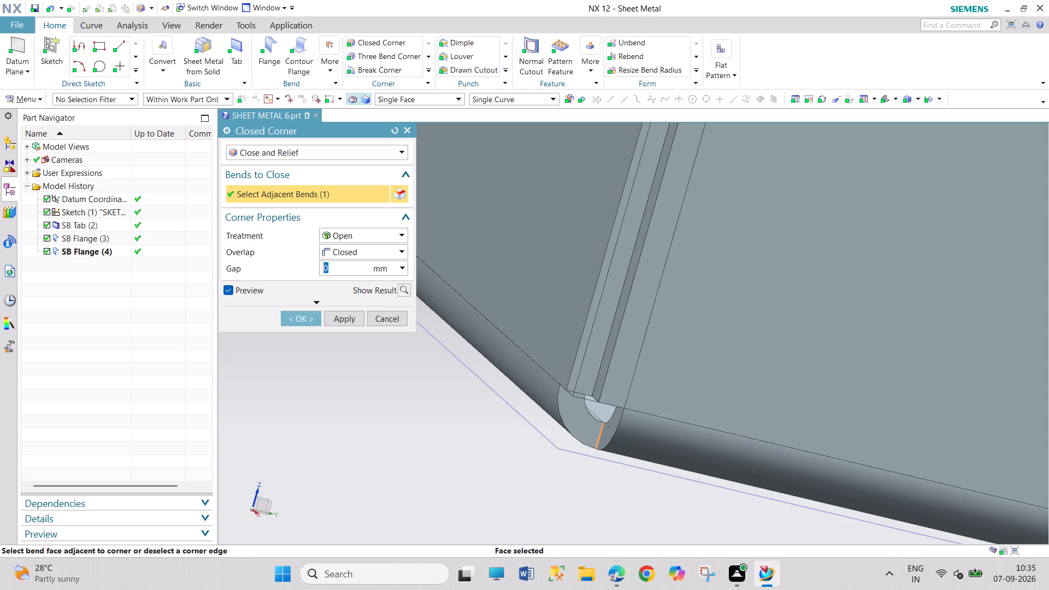
pyautogui.scroll(5, 681, 324)
pyautogui.scroll(-18, 681, 324)
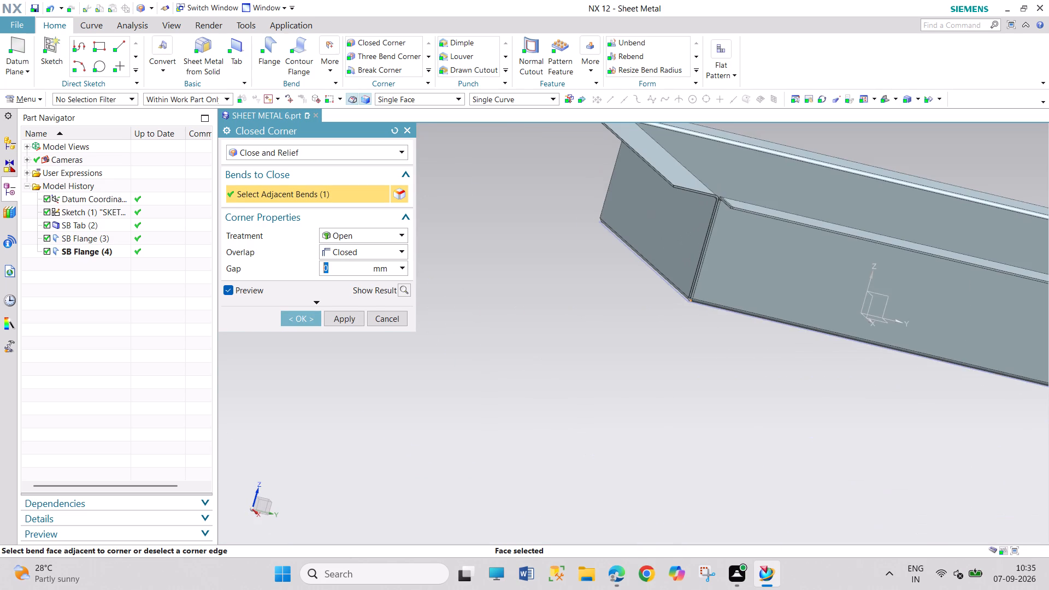
pyautogui.scroll(3, 736, 198)
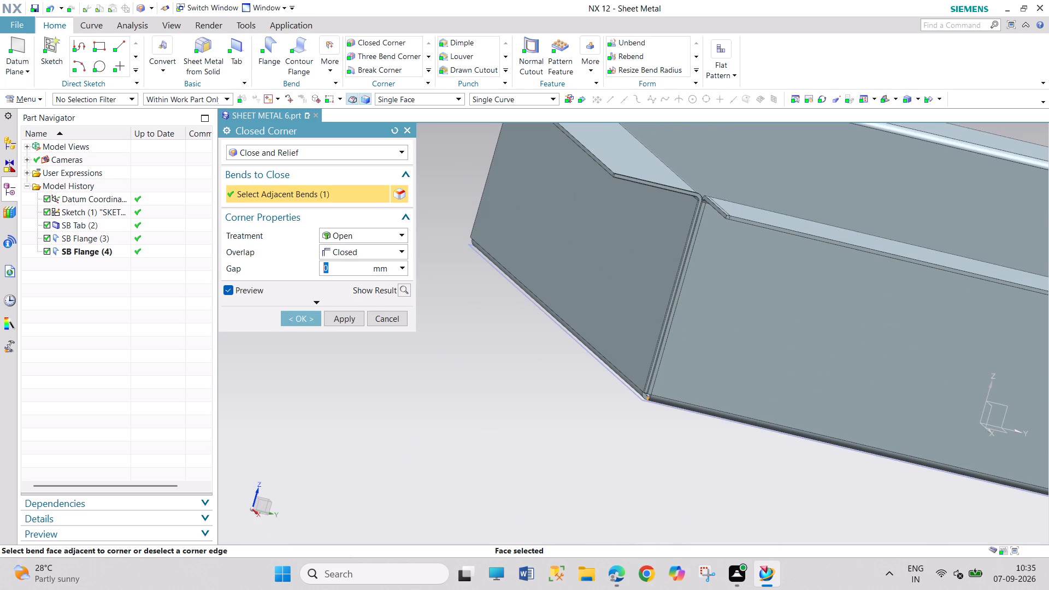
pyautogui.scroll(1, 592, 281)
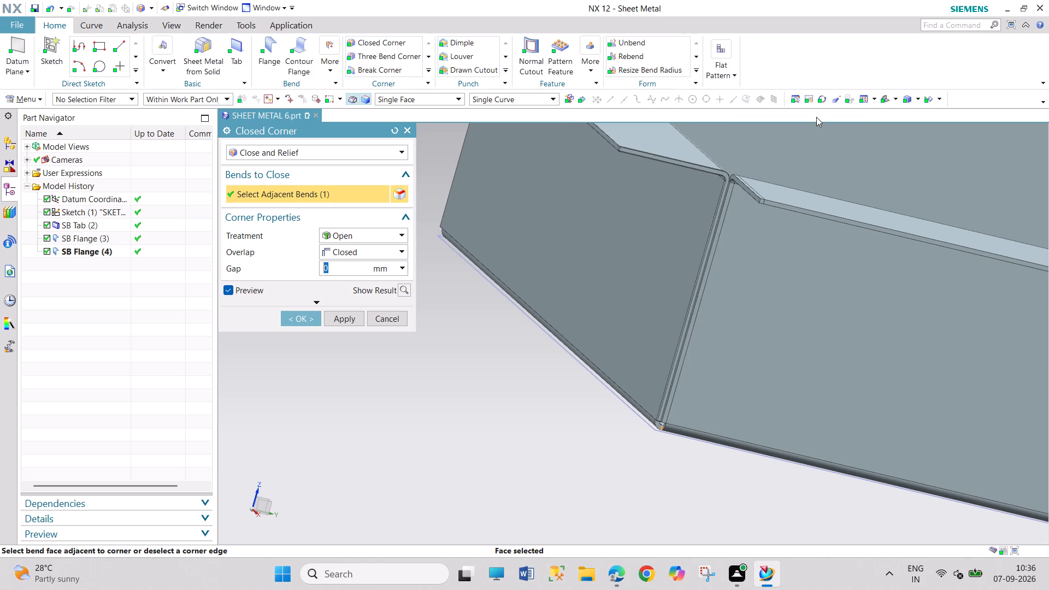
pyautogui.click(820, 101)
pyautogui.moveTo(636, 397); pyautogui.dragTo(680, 368)
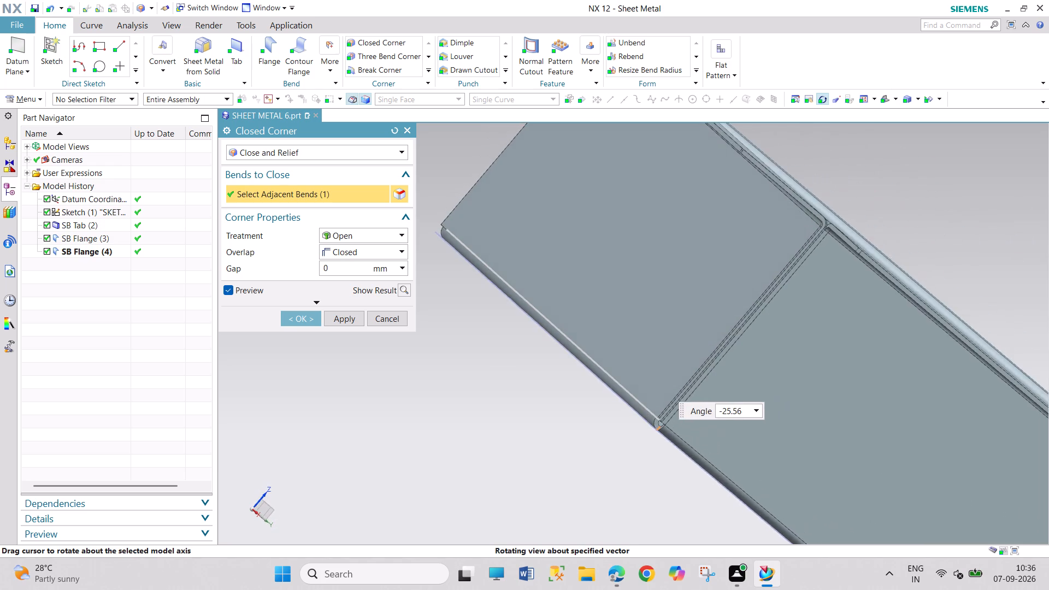
pyautogui.moveTo(680, 368); pyautogui.dragTo(748, 394)
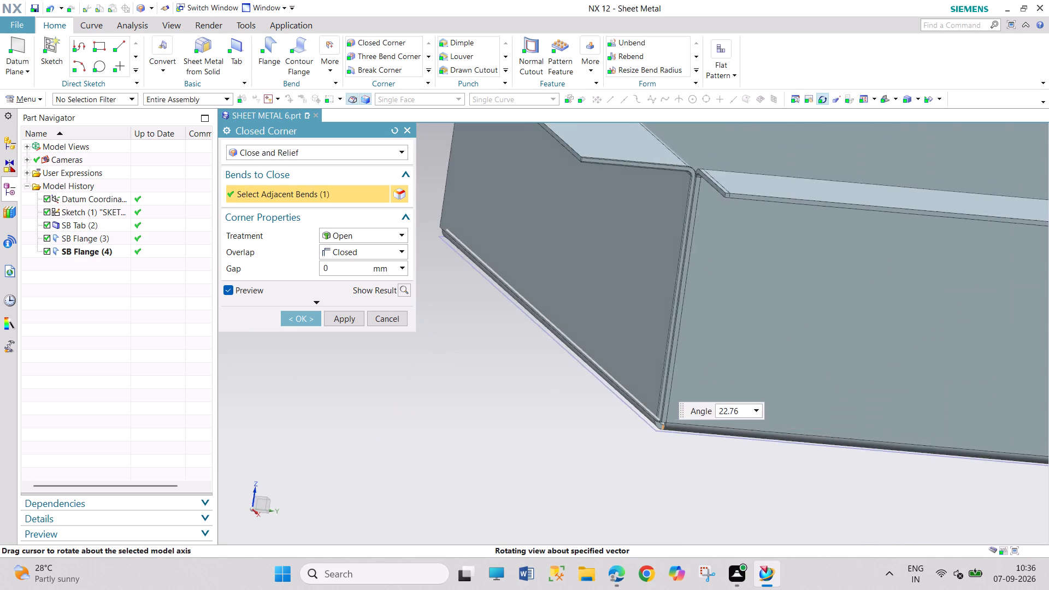
pyautogui.moveTo(748, 394); pyautogui.dragTo(796, 369)
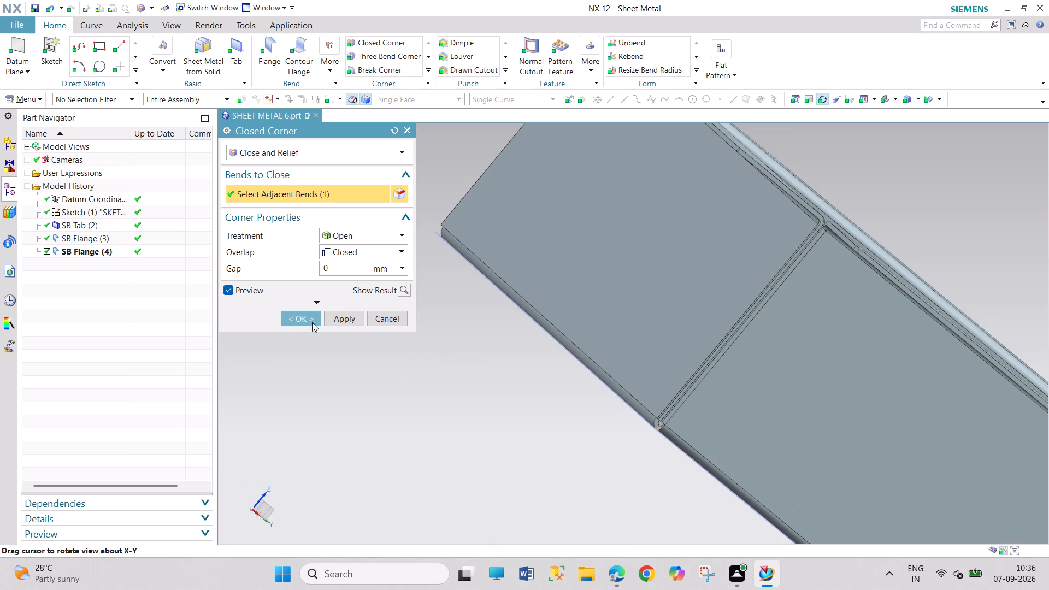
pyautogui.click(304, 317)
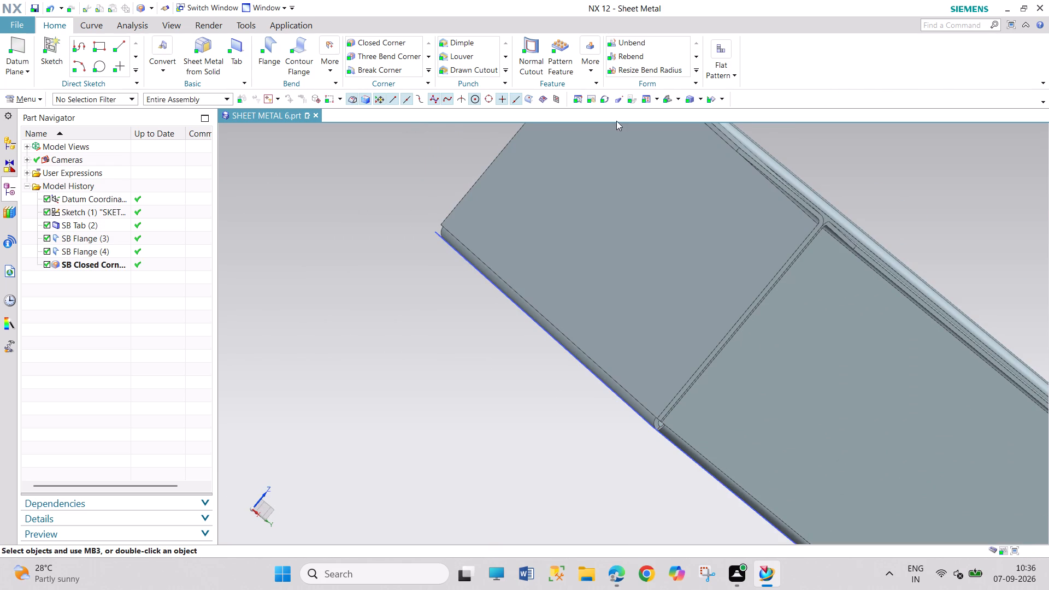
# Examine the closed corner between the +X and -Y walls from inside and outside, including its base relief and top flanges.
pyautogui.click(607, 101)
pyautogui.moveTo(401, 183); pyautogui.dragTo(479, 272)
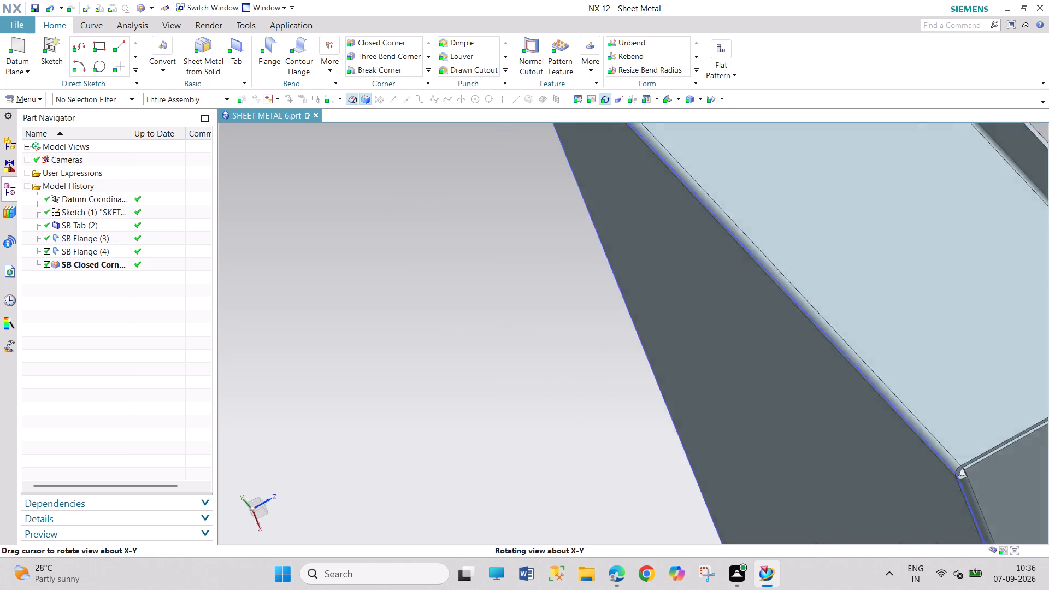
pyautogui.moveTo(479, 272); pyautogui.dragTo(463, 273)
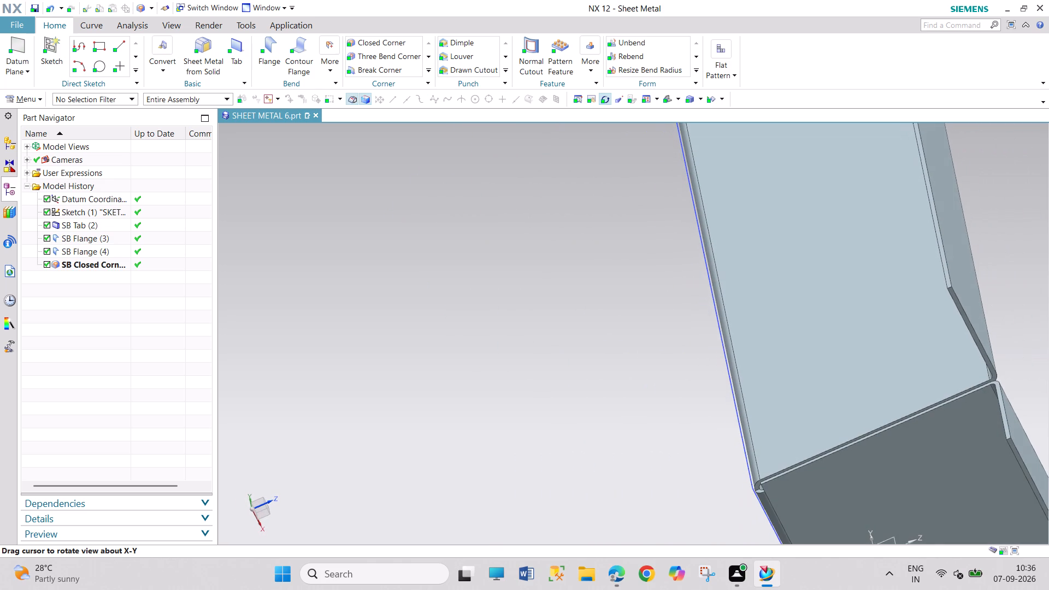
pyautogui.scroll(6, 832, 477)
pyautogui.scroll(3, 751, 450)
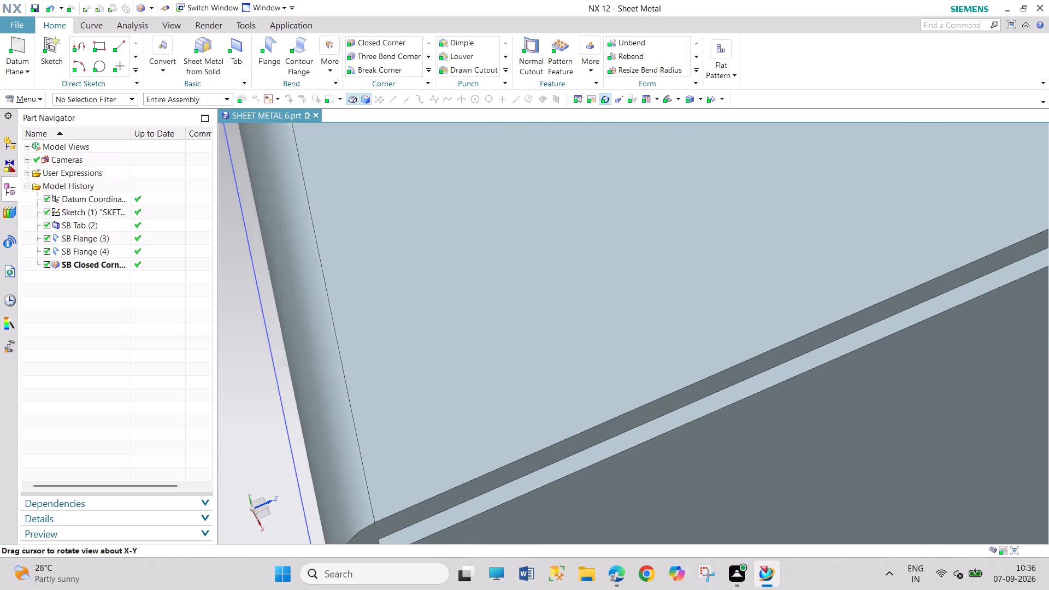
pyautogui.scroll(1, 751, 450)
pyautogui.scroll(-10, 627, 423)
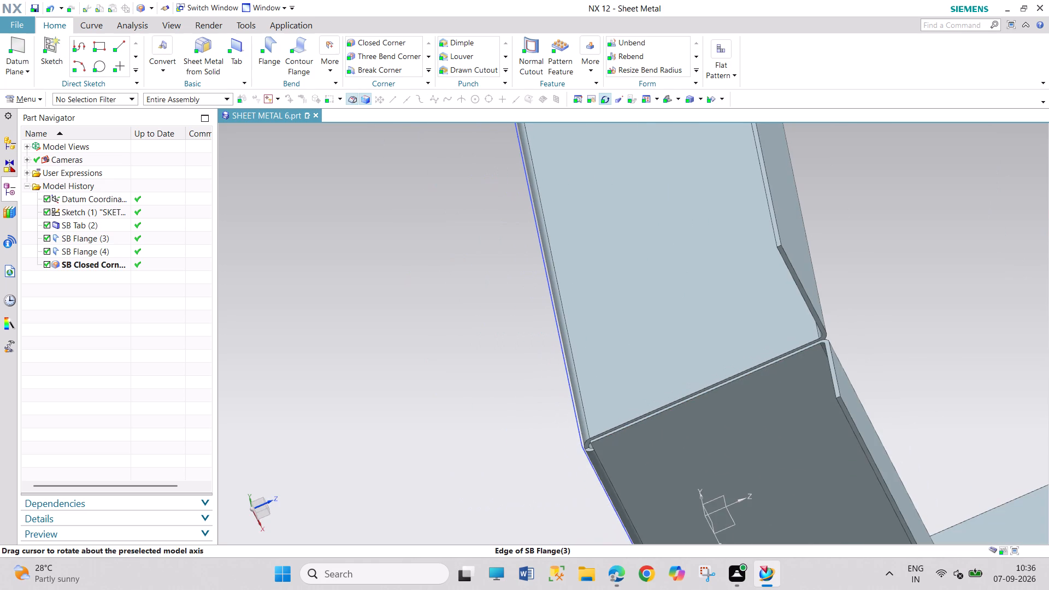
pyautogui.moveTo(586, 489); pyautogui.dragTo(527, 408)
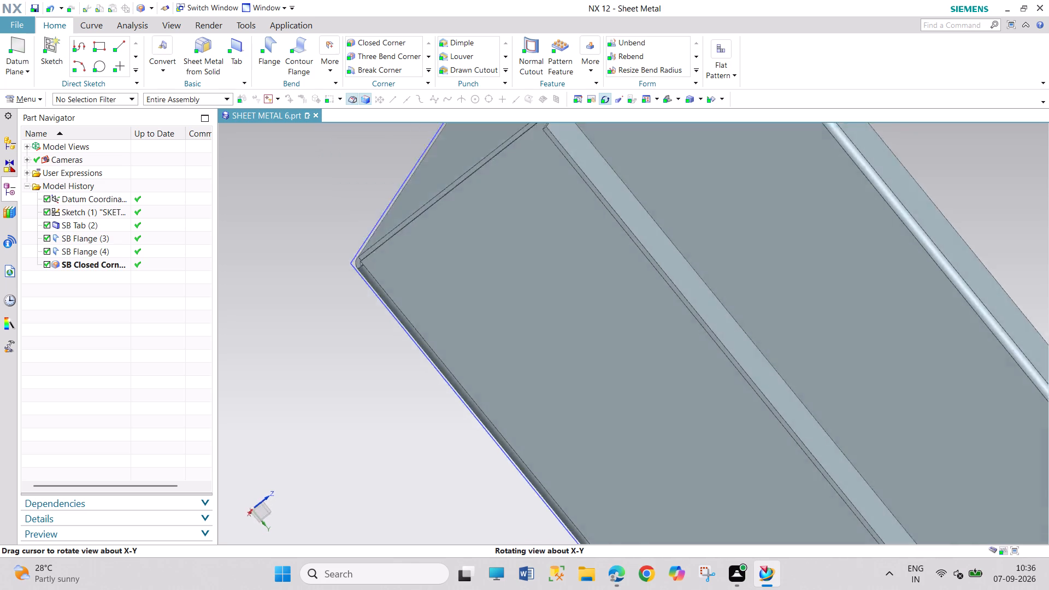
pyautogui.moveTo(527, 408); pyautogui.dragTo(439, 313)
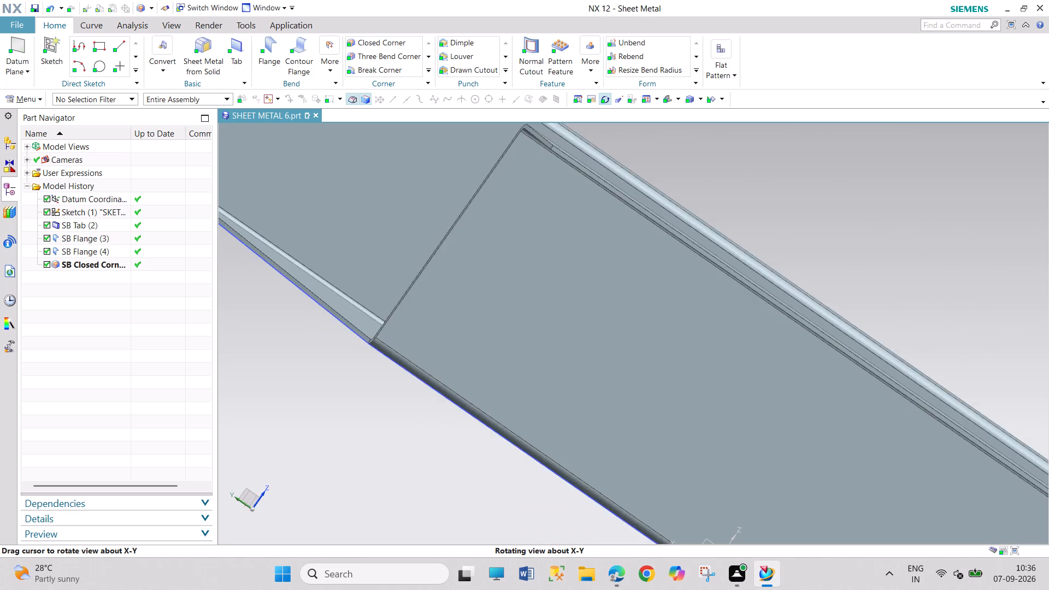
pyautogui.moveTo(439, 313); pyautogui.dragTo(485, 363)
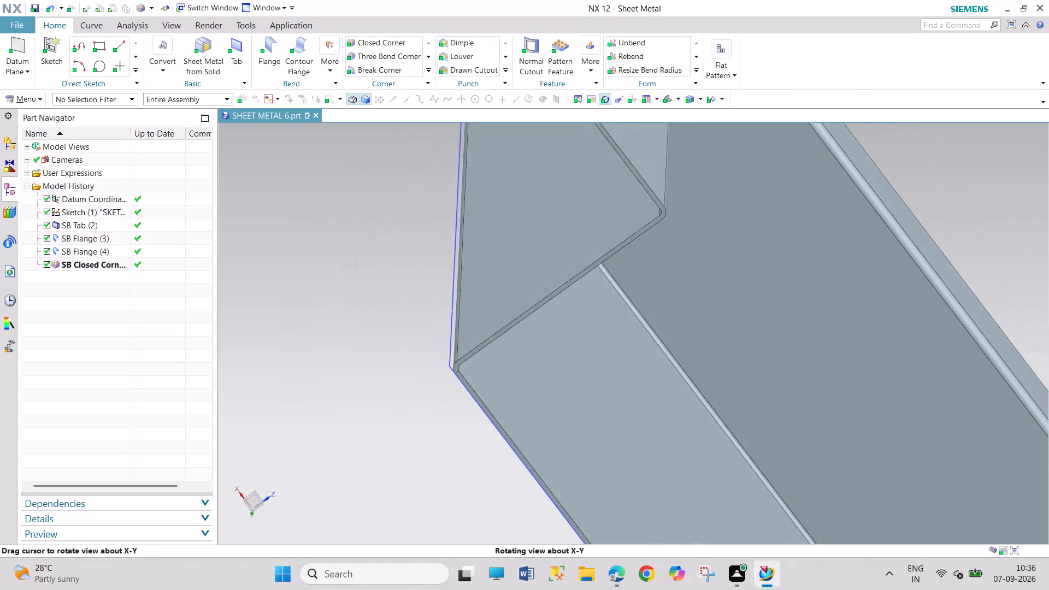
pyautogui.moveTo(485, 363); pyautogui.dragTo(534, 436)
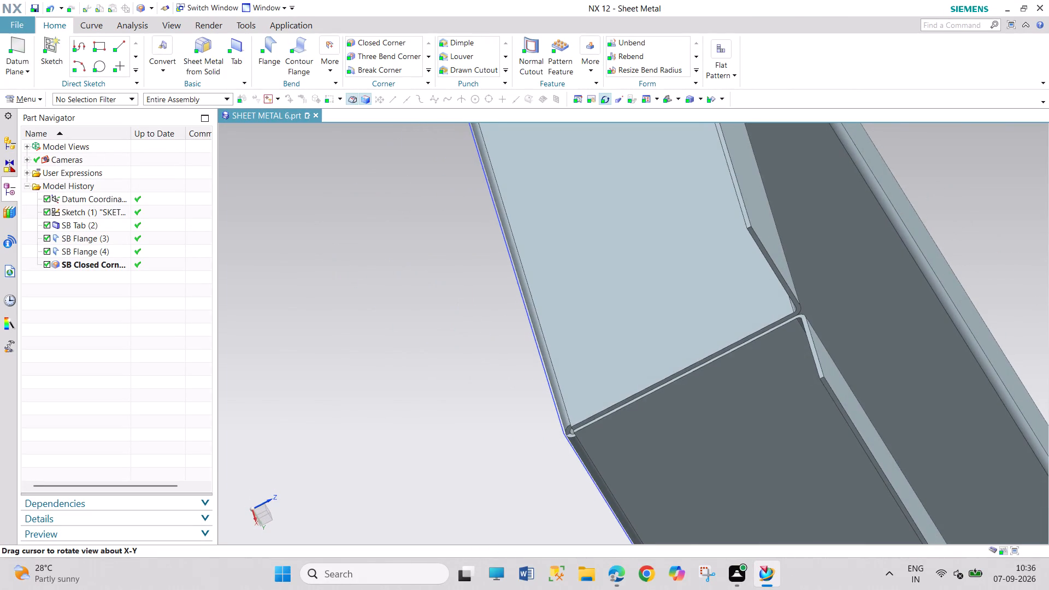
pyautogui.scroll(12, 642, 397)
pyautogui.scroll(-8, 642, 394)
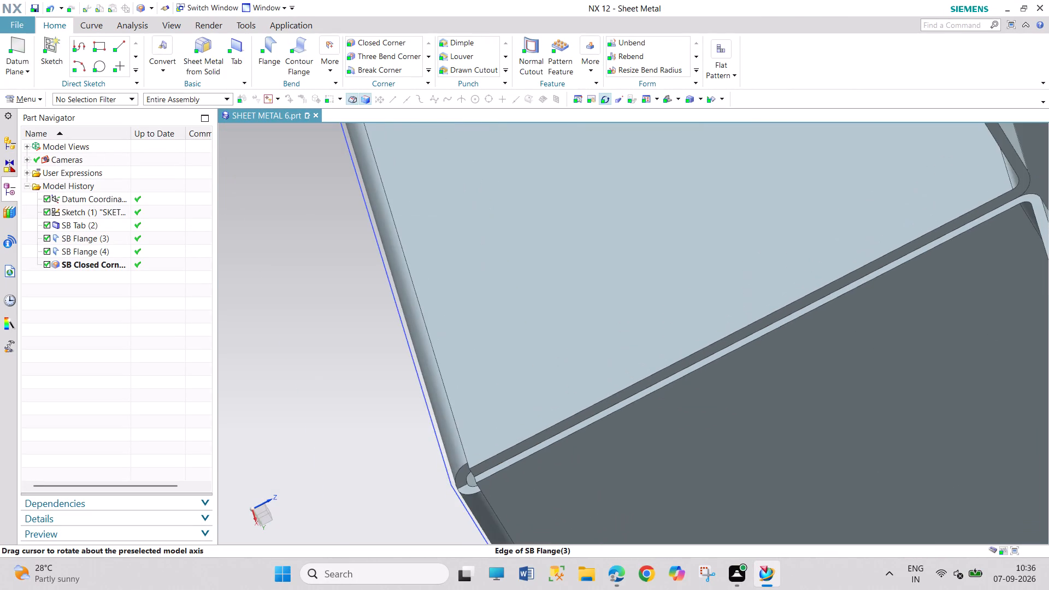
pyautogui.scroll(-3, 642, 395)
pyautogui.moveTo(577, 276); pyautogui.dragTo(602, 341)
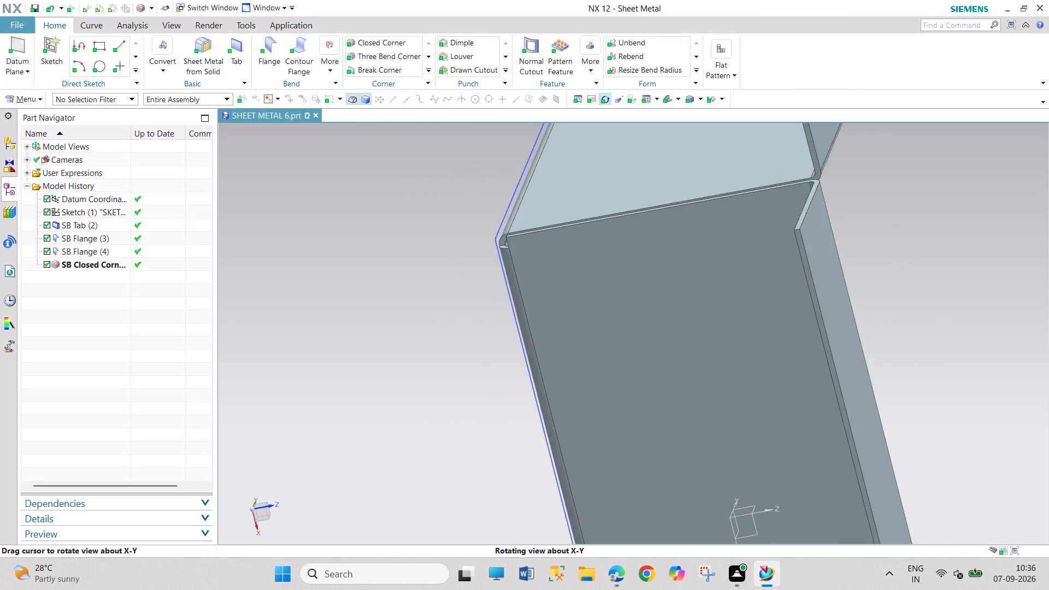
pyautogui.moveTo(602, 341); pyautogui.dragTo(602, 360)
pyautogui.scroll(4, 619, 410)
pyautogui.scroll(-6, 618, 409)
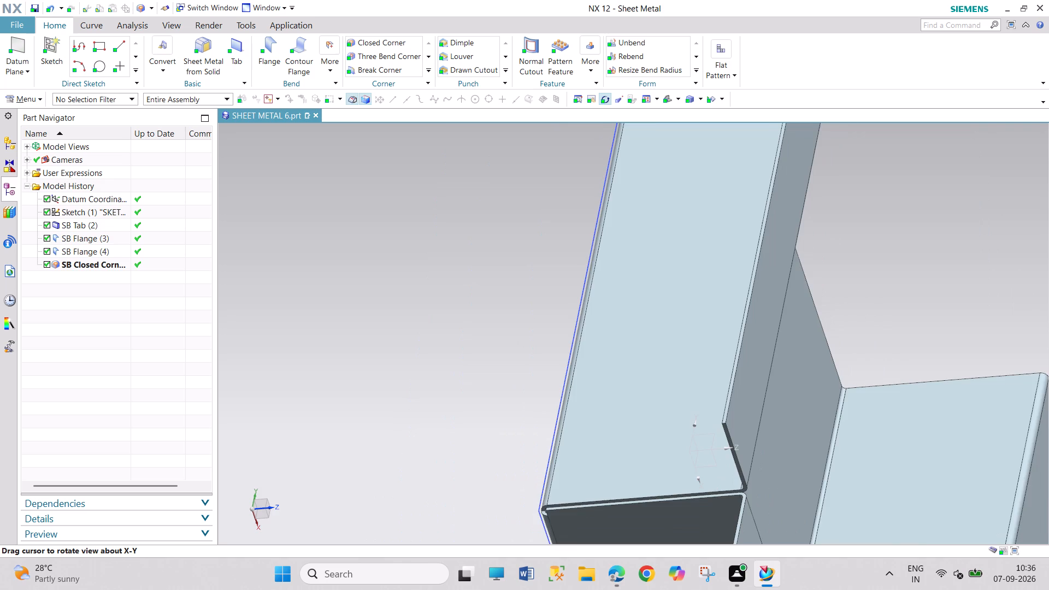
pyautogui.scroll(-1, 621, 428)
pyautogui.scroll(8, 648, 513)
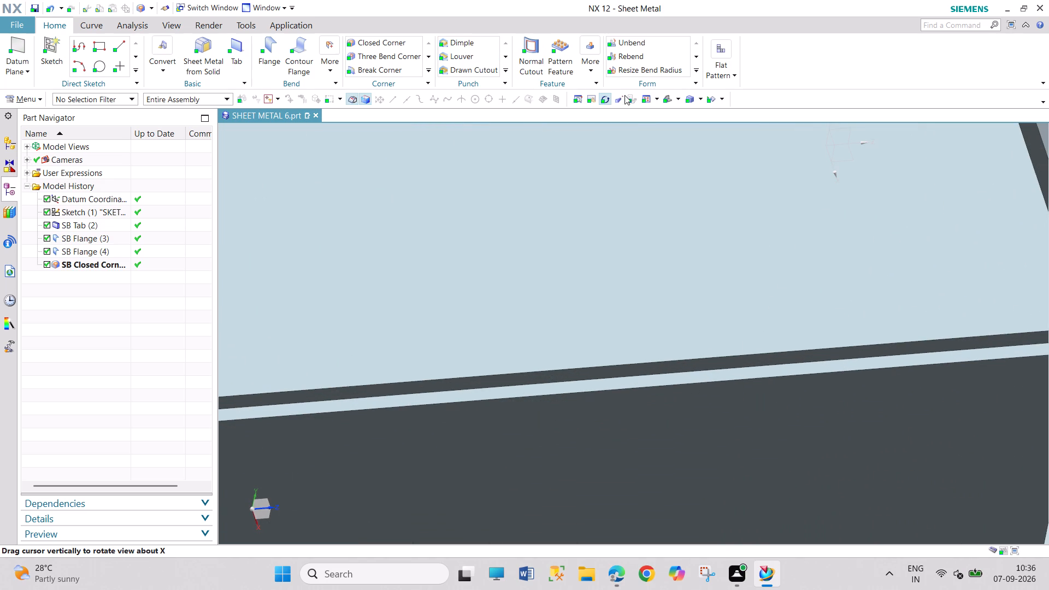
pyautogui.click(664, 102)
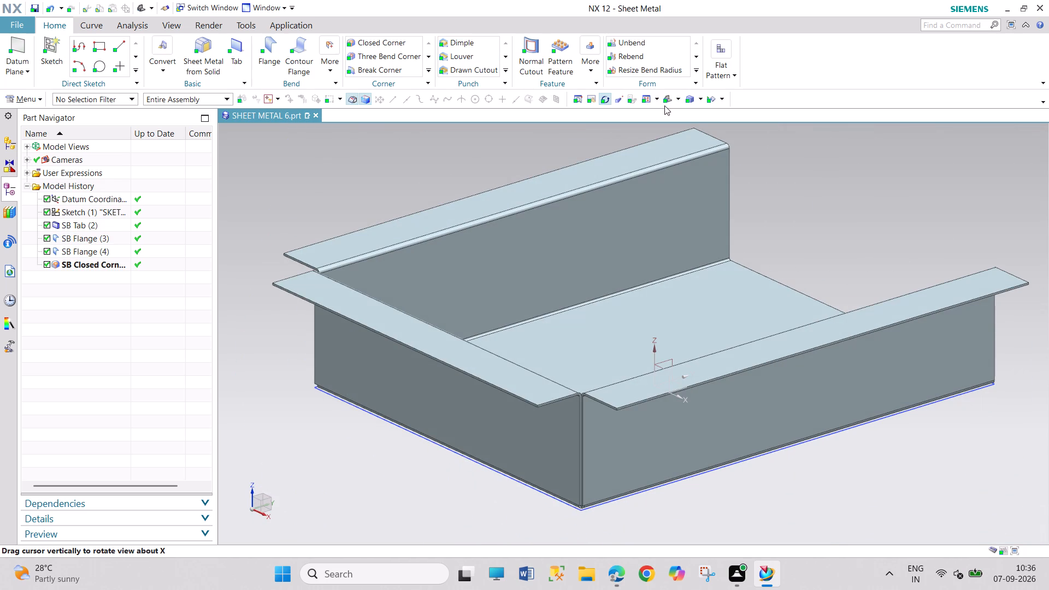
pyautogui.scroll(2, 596, 410)
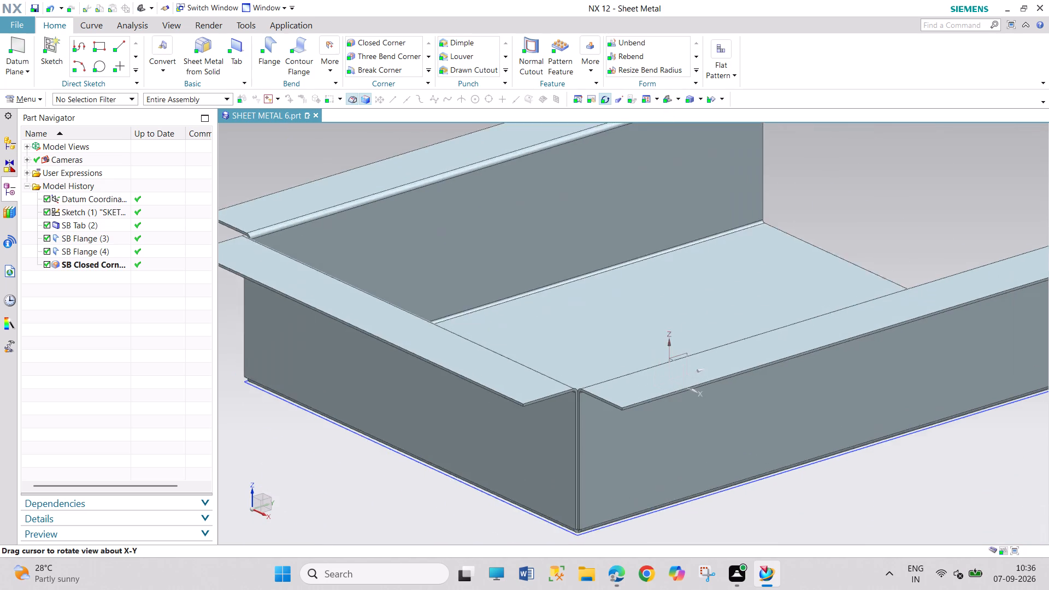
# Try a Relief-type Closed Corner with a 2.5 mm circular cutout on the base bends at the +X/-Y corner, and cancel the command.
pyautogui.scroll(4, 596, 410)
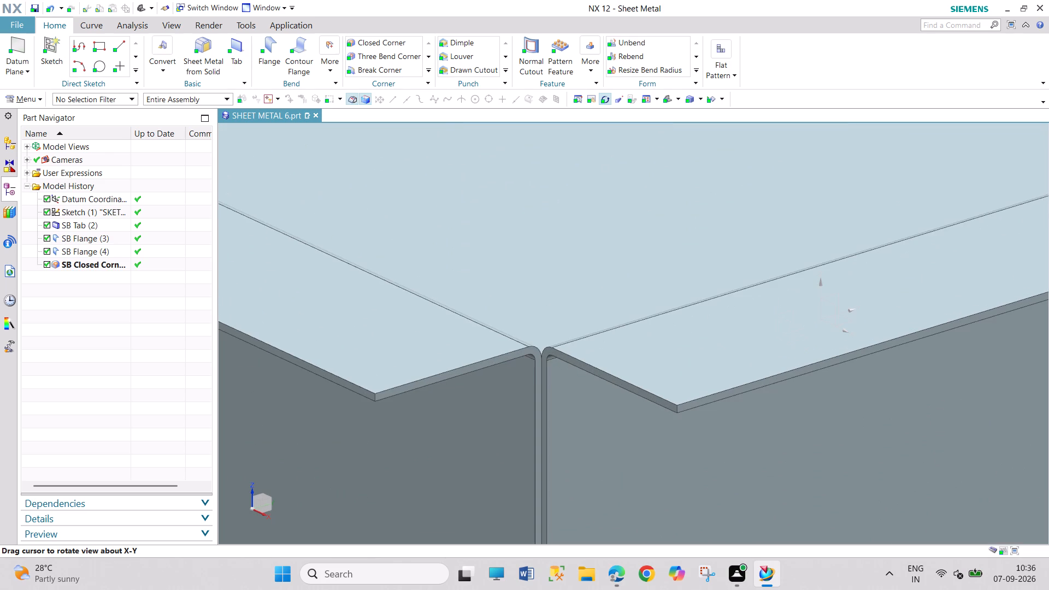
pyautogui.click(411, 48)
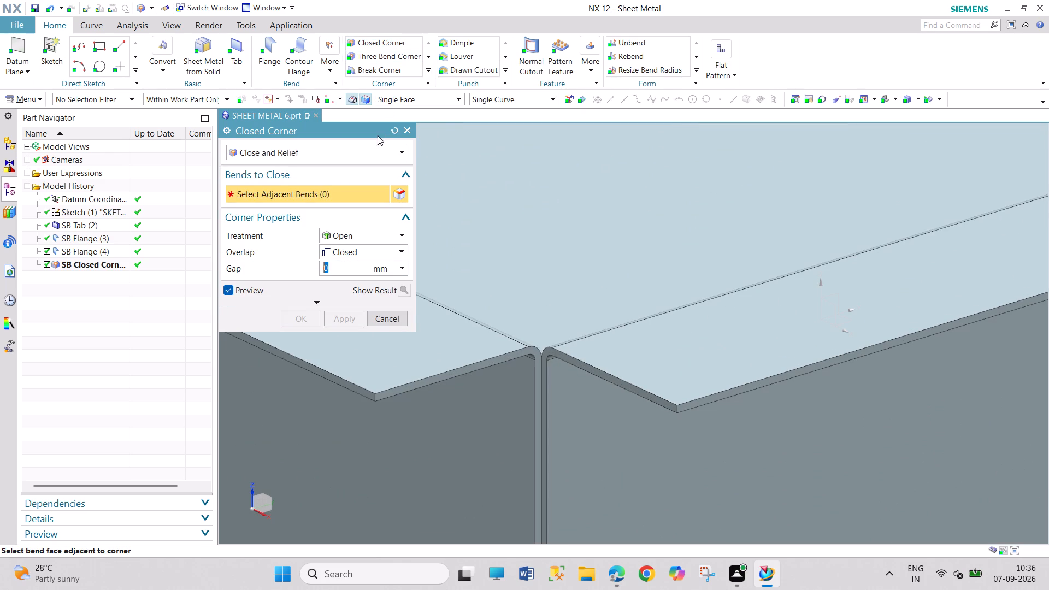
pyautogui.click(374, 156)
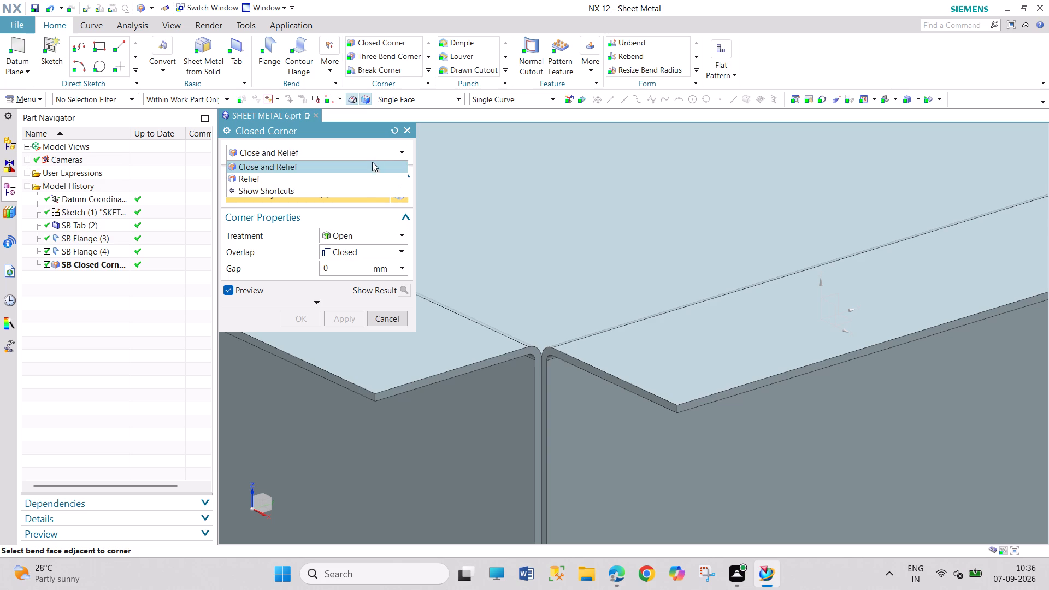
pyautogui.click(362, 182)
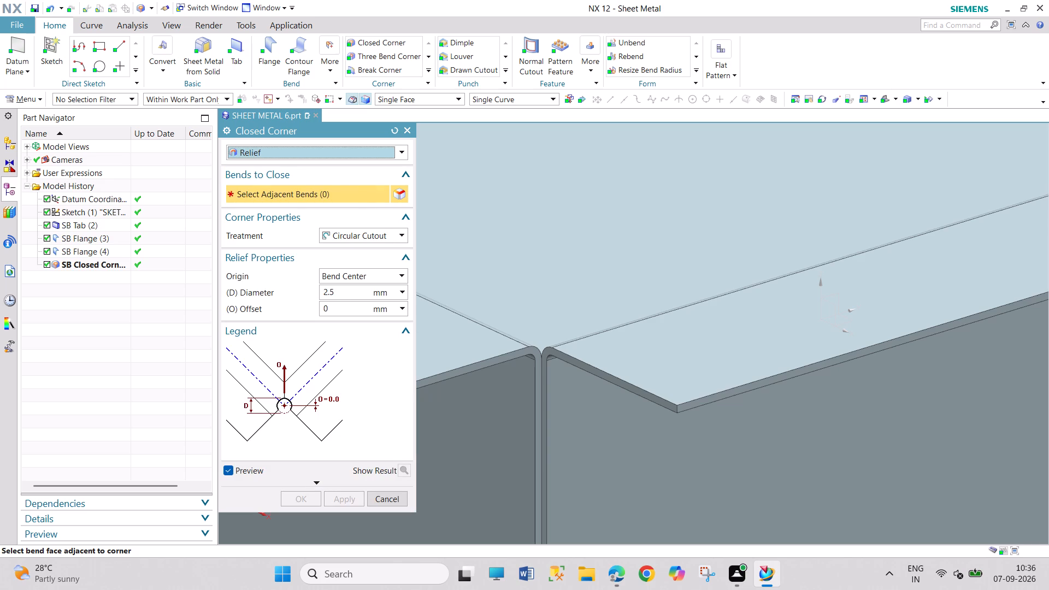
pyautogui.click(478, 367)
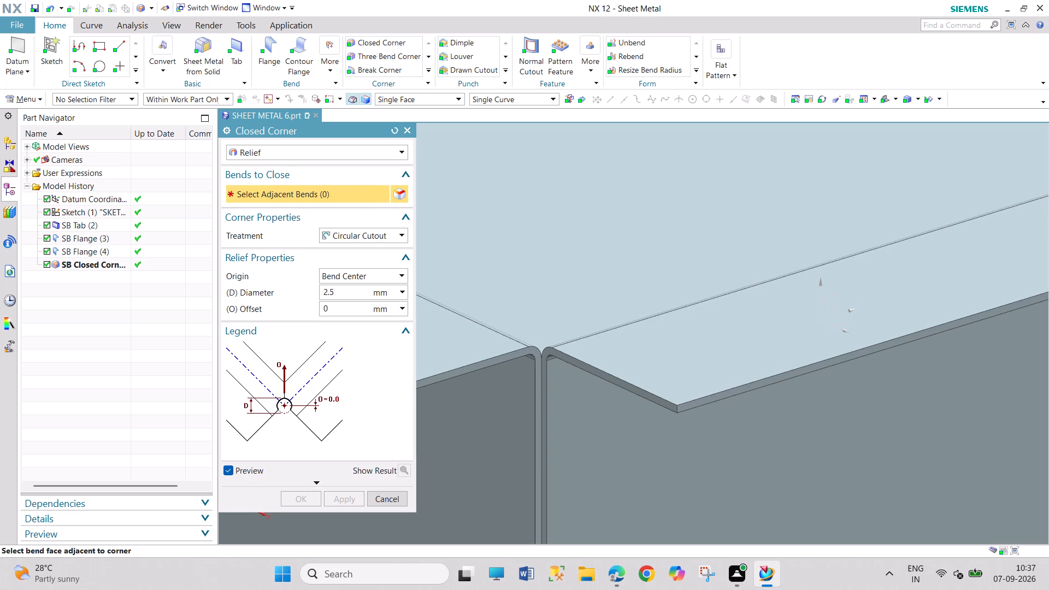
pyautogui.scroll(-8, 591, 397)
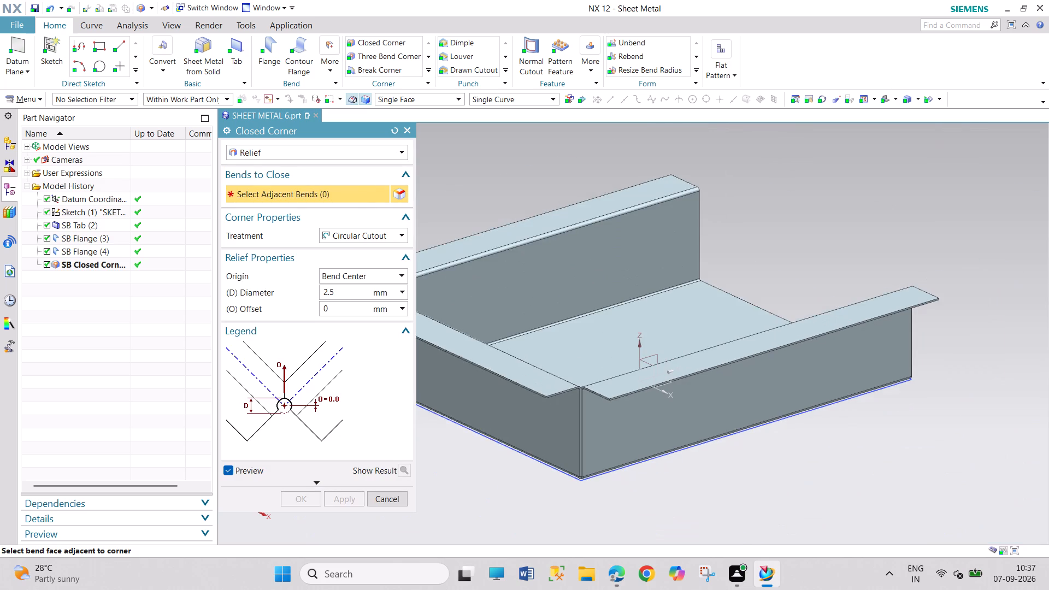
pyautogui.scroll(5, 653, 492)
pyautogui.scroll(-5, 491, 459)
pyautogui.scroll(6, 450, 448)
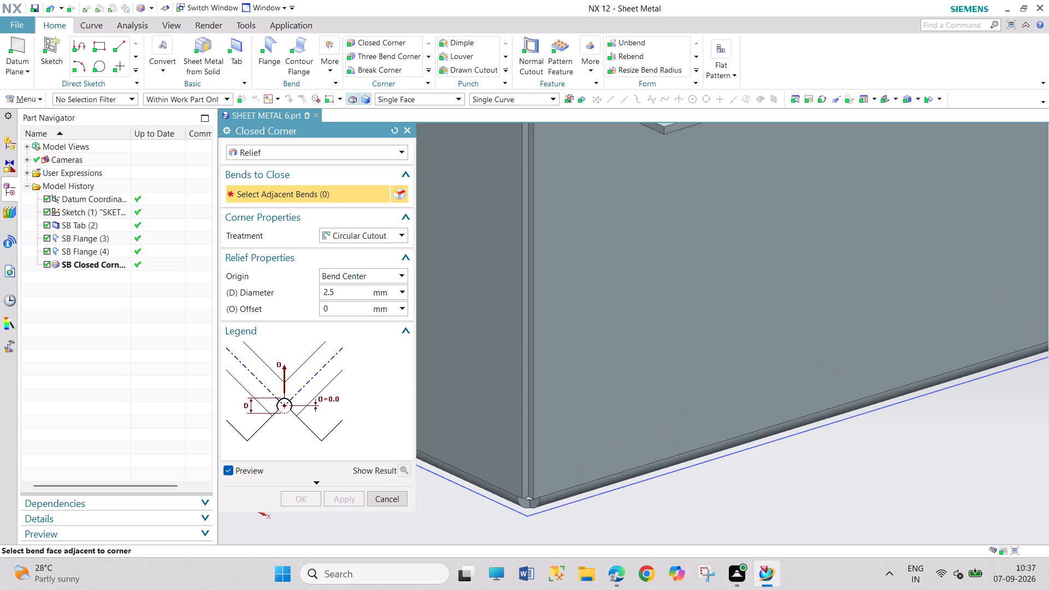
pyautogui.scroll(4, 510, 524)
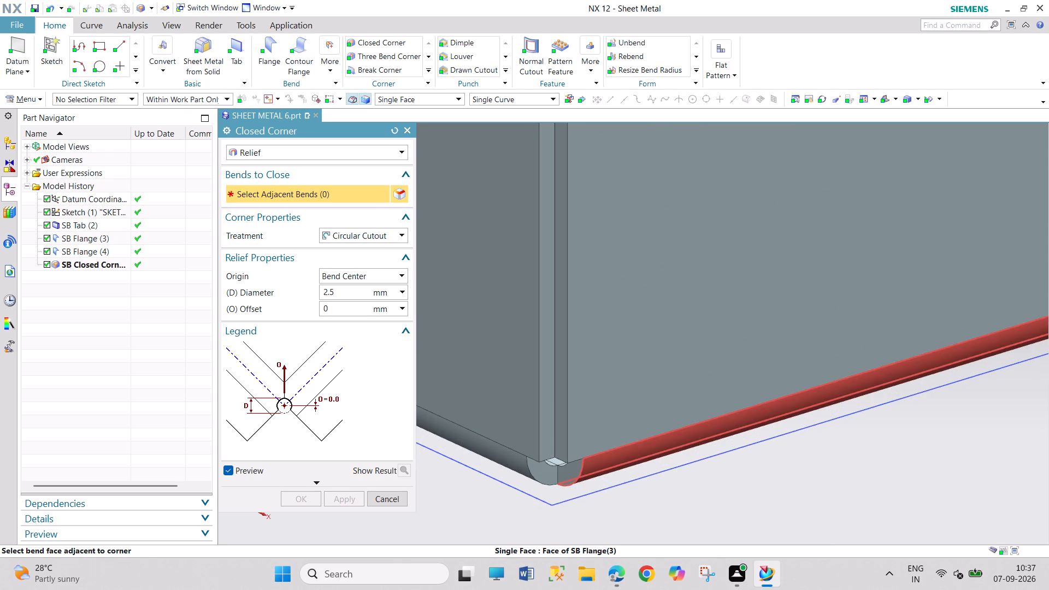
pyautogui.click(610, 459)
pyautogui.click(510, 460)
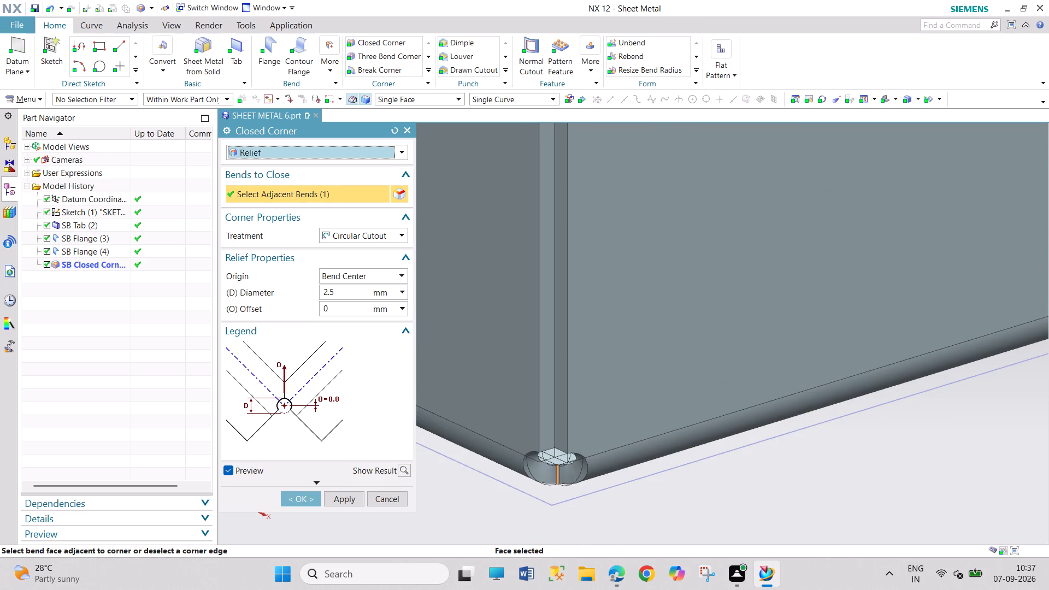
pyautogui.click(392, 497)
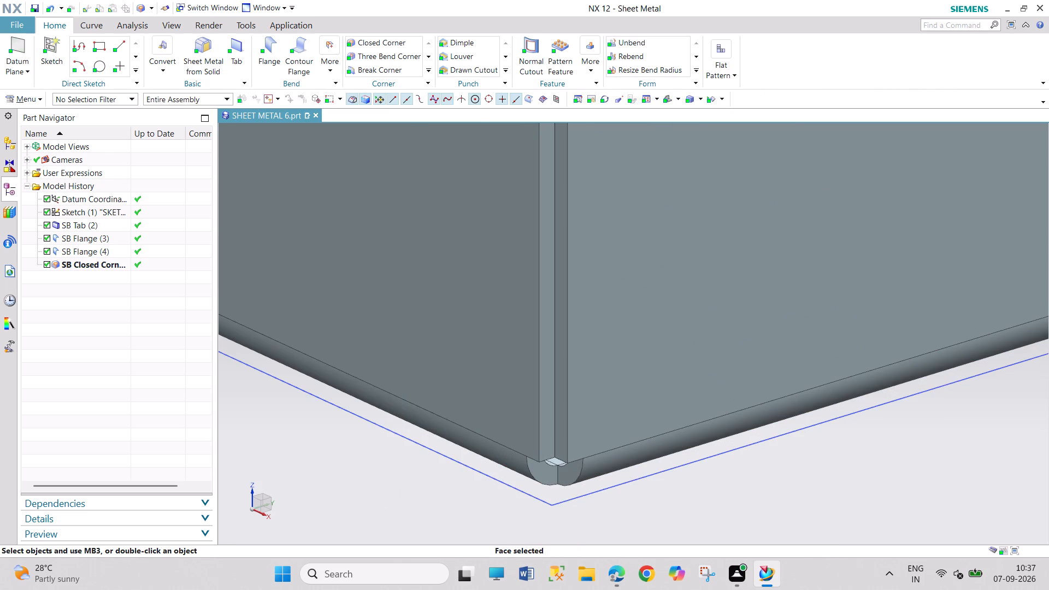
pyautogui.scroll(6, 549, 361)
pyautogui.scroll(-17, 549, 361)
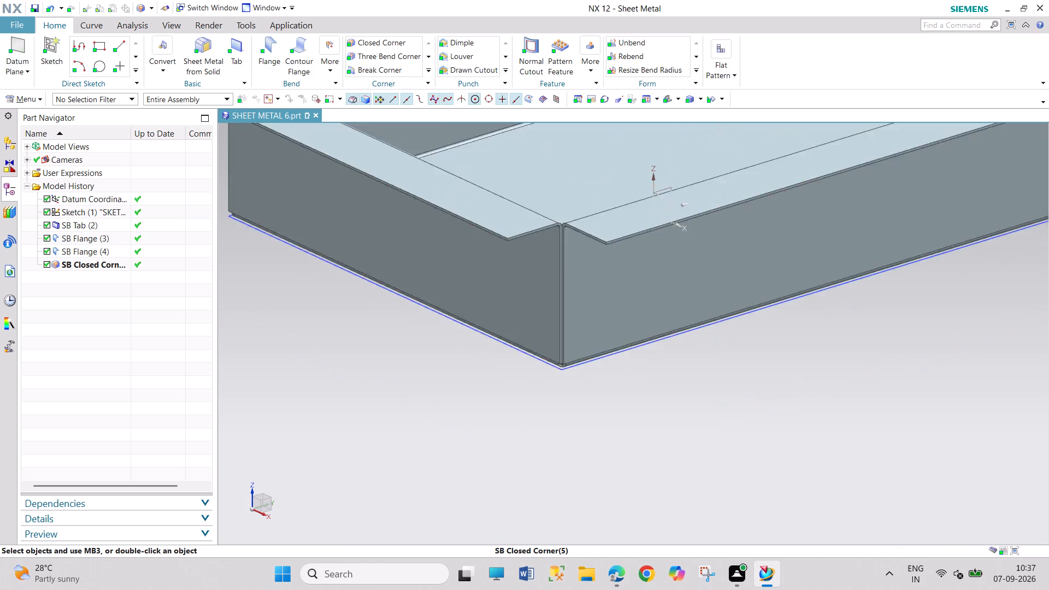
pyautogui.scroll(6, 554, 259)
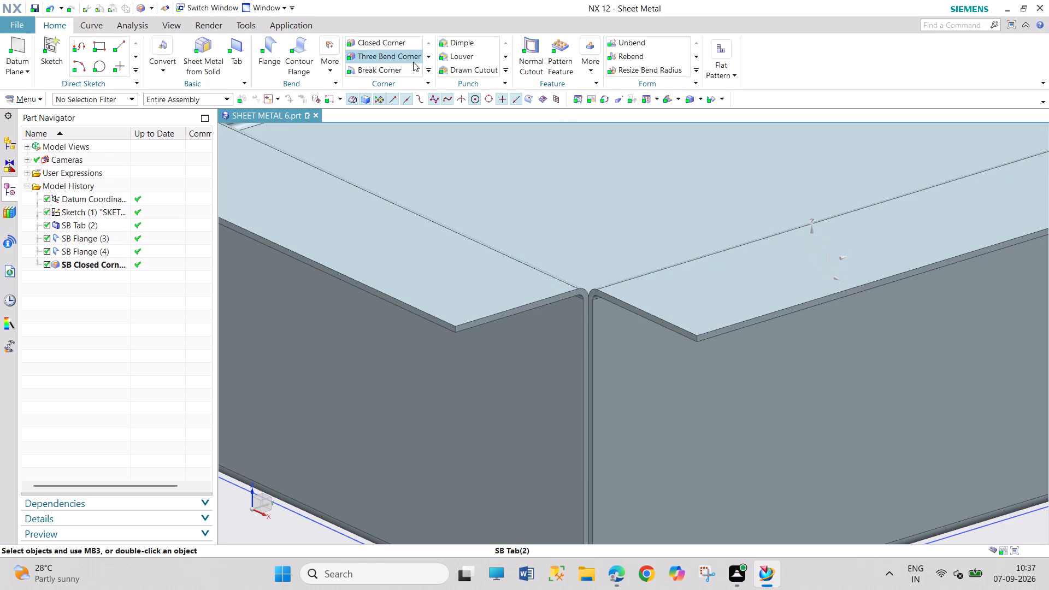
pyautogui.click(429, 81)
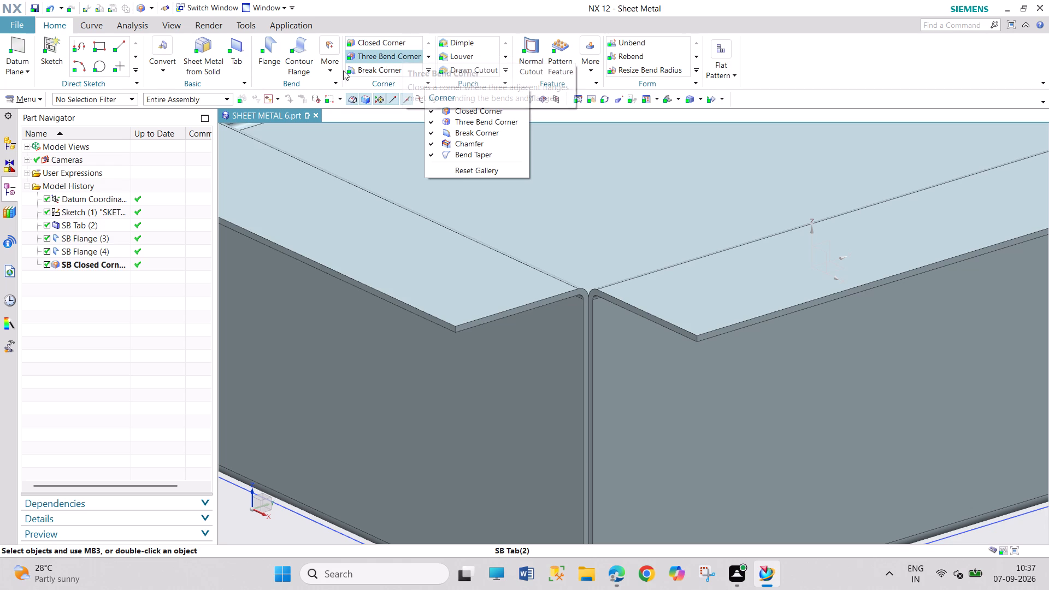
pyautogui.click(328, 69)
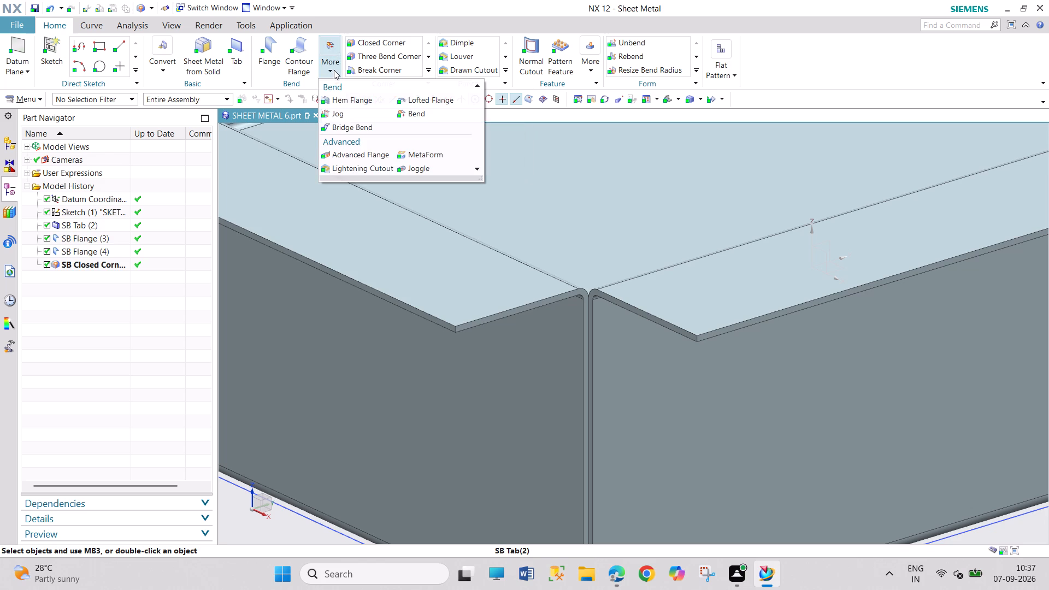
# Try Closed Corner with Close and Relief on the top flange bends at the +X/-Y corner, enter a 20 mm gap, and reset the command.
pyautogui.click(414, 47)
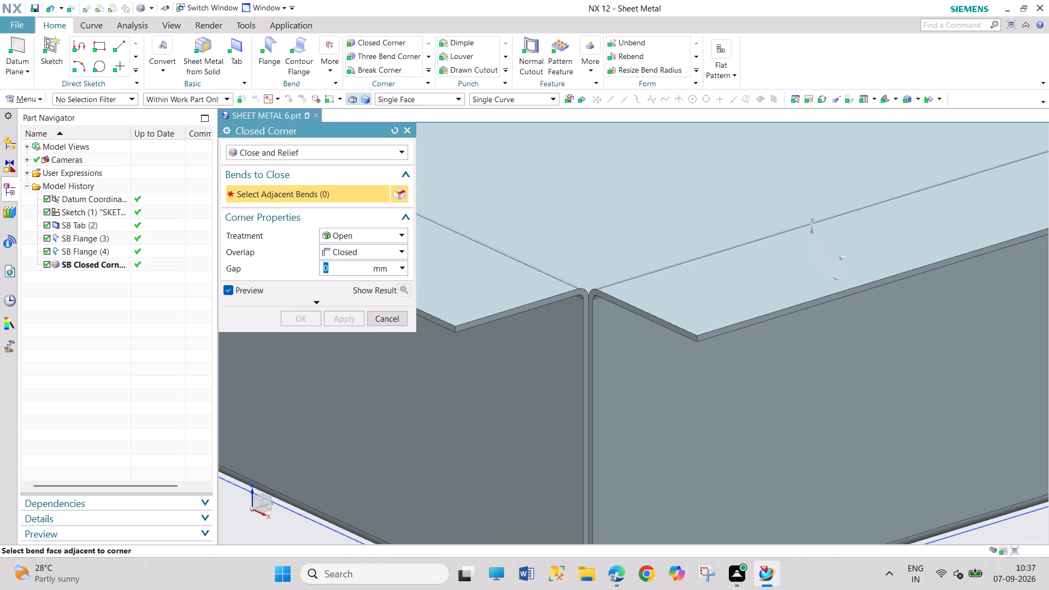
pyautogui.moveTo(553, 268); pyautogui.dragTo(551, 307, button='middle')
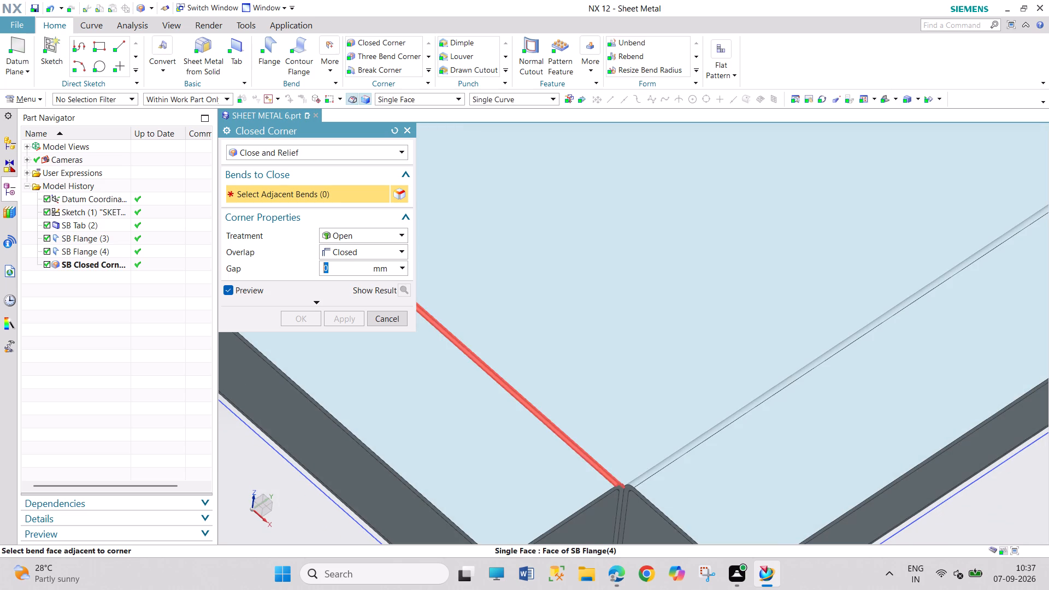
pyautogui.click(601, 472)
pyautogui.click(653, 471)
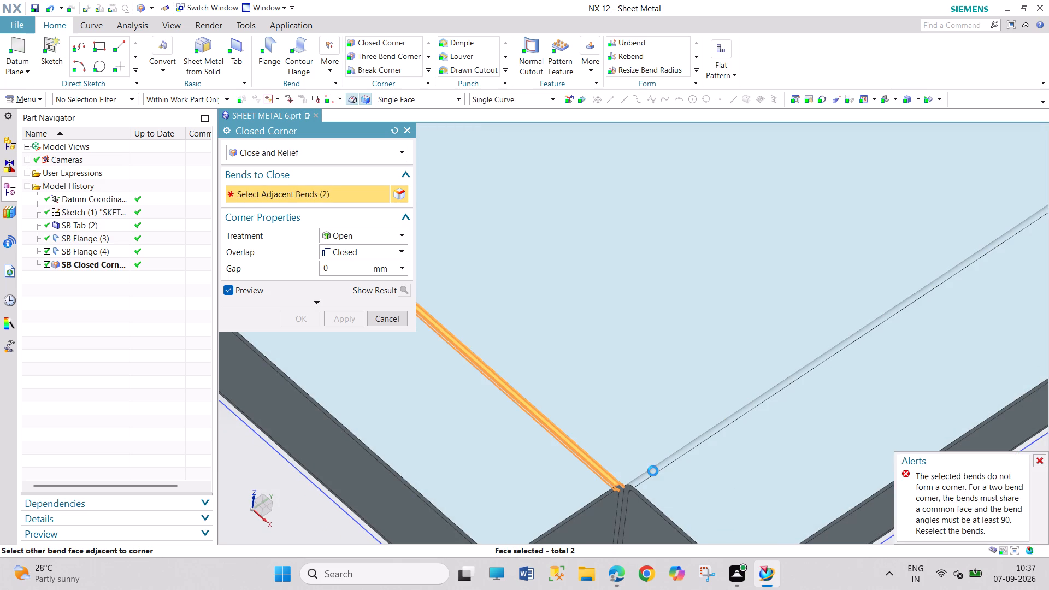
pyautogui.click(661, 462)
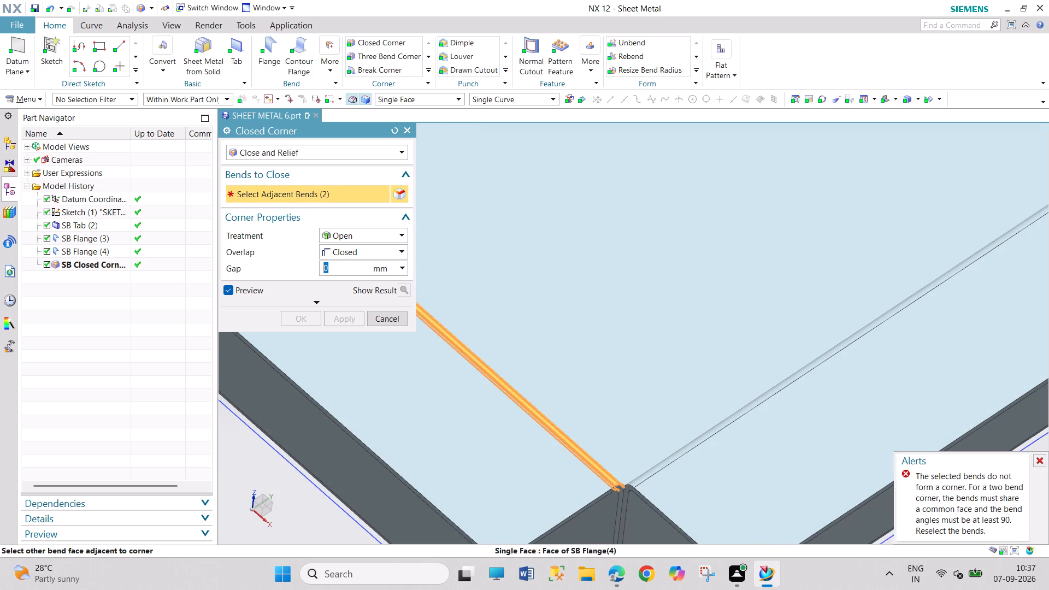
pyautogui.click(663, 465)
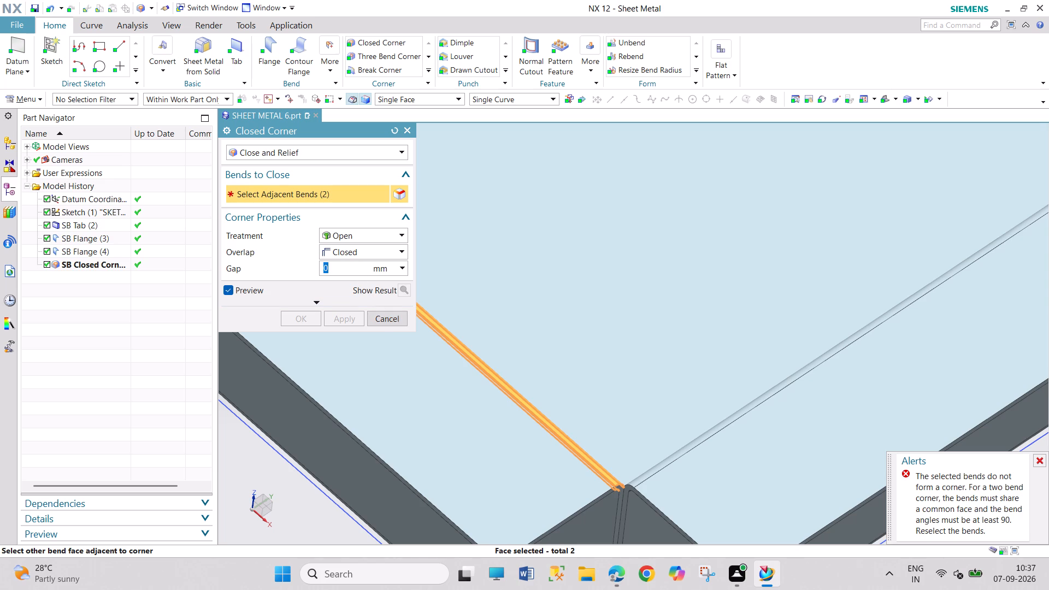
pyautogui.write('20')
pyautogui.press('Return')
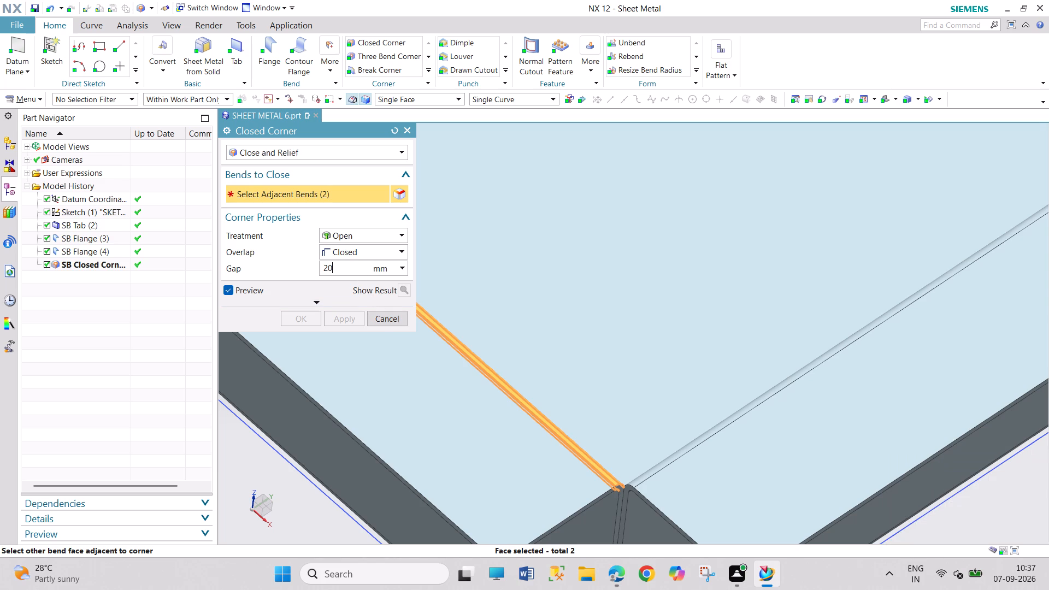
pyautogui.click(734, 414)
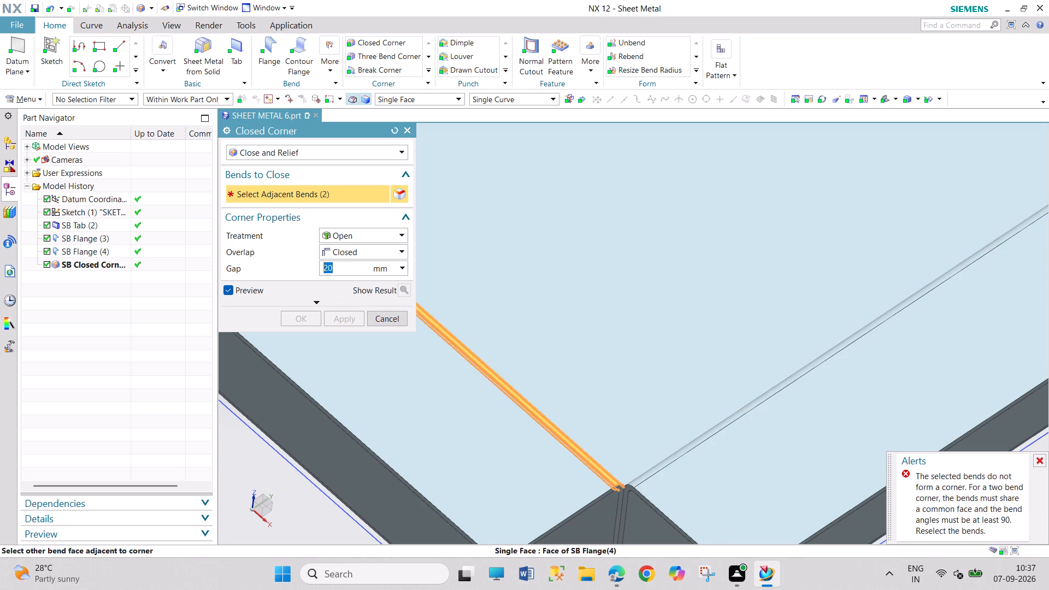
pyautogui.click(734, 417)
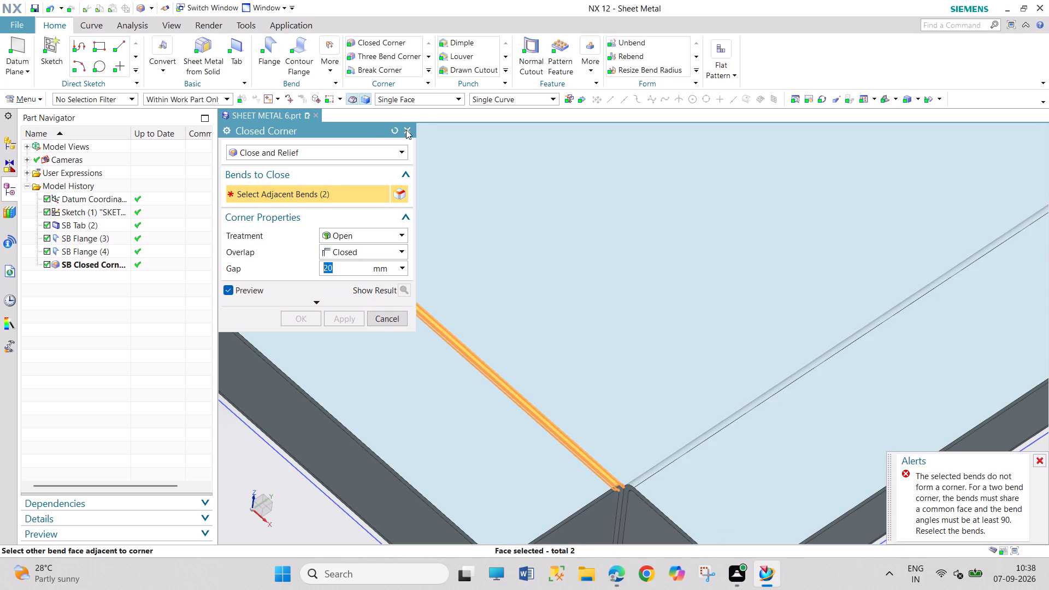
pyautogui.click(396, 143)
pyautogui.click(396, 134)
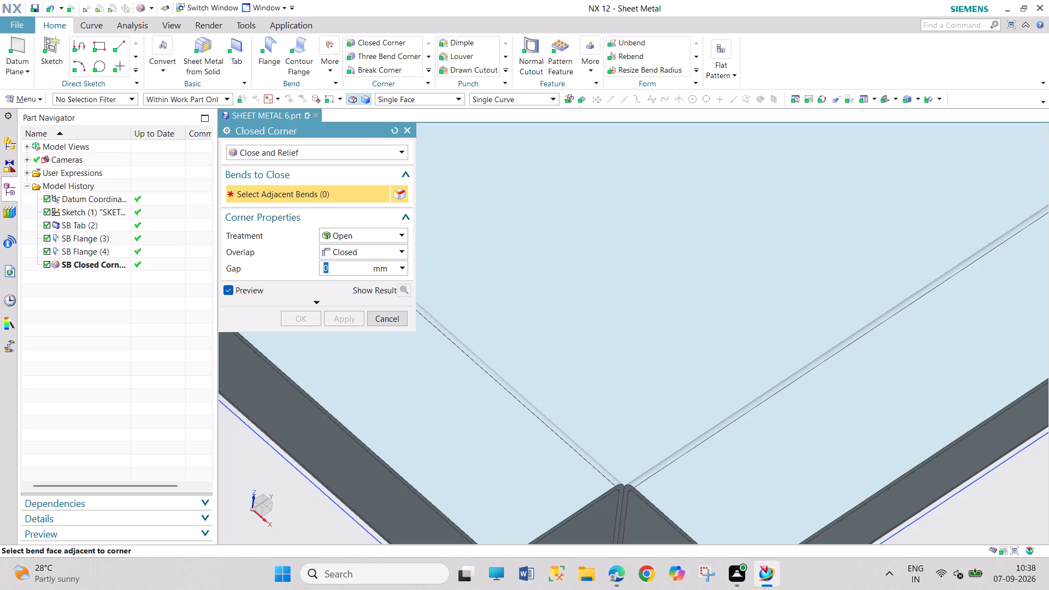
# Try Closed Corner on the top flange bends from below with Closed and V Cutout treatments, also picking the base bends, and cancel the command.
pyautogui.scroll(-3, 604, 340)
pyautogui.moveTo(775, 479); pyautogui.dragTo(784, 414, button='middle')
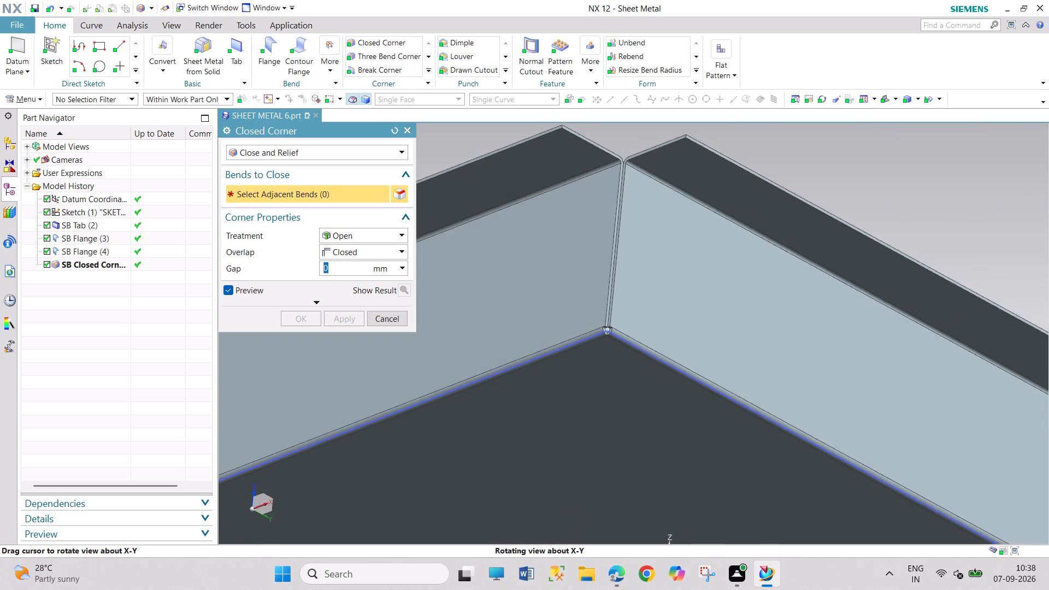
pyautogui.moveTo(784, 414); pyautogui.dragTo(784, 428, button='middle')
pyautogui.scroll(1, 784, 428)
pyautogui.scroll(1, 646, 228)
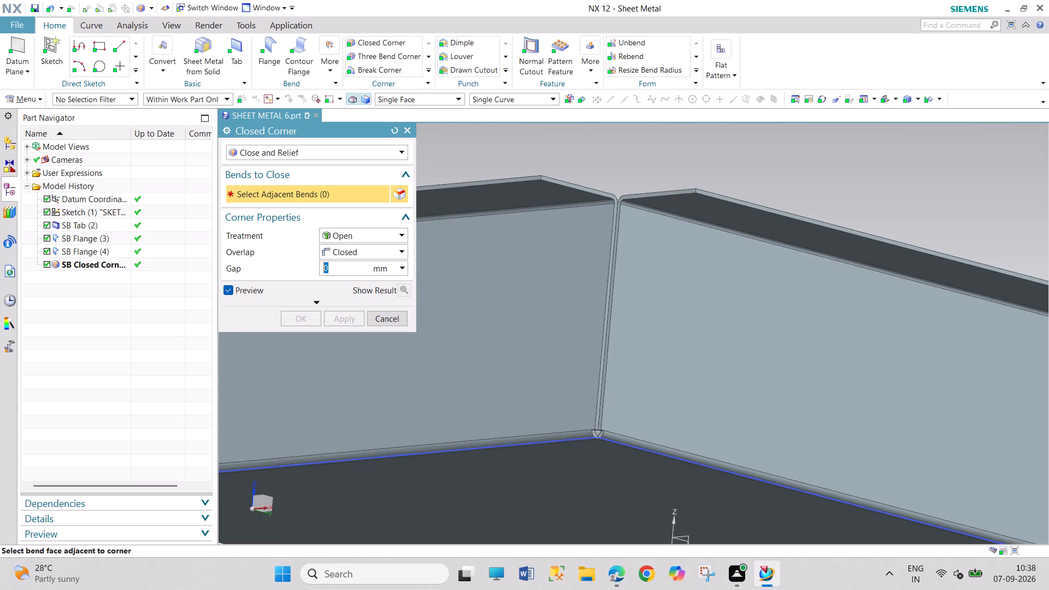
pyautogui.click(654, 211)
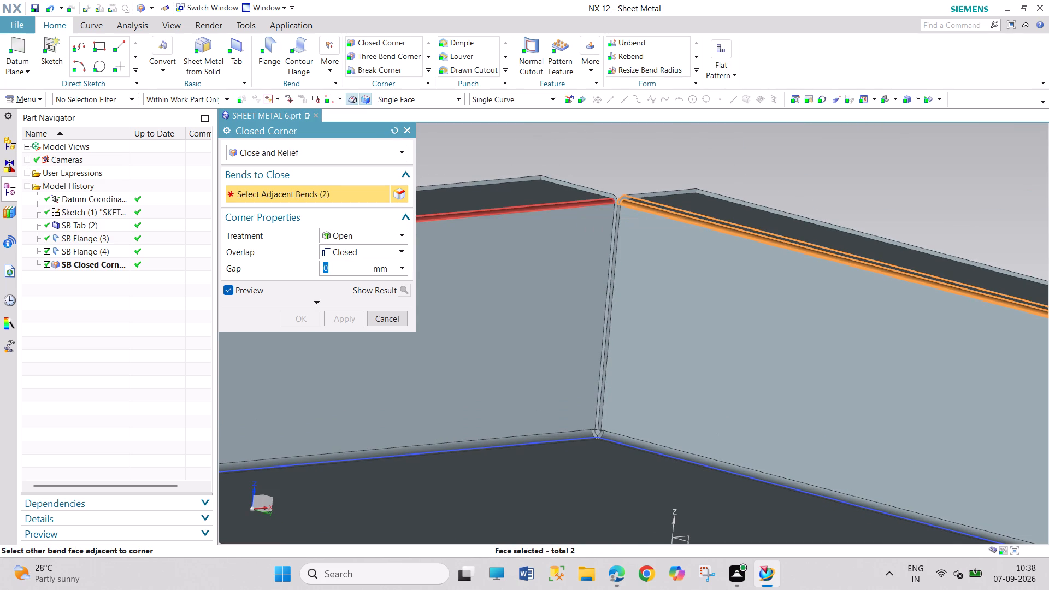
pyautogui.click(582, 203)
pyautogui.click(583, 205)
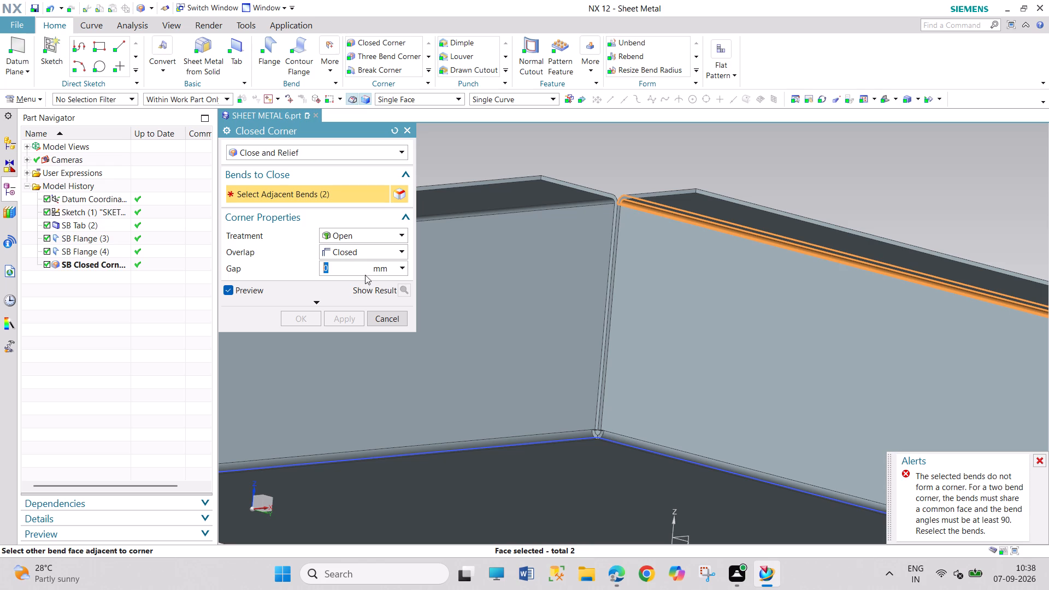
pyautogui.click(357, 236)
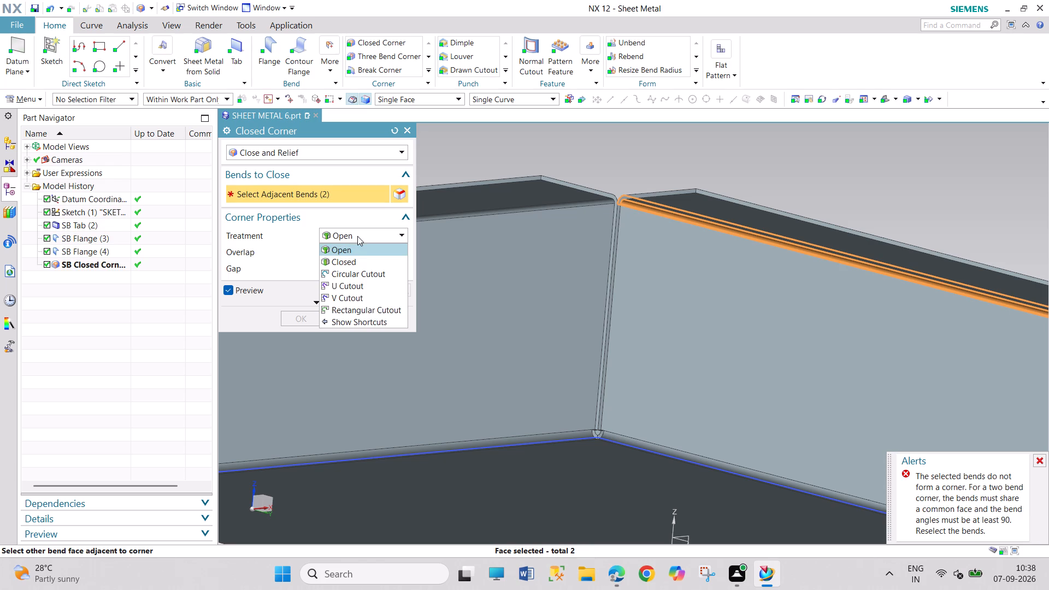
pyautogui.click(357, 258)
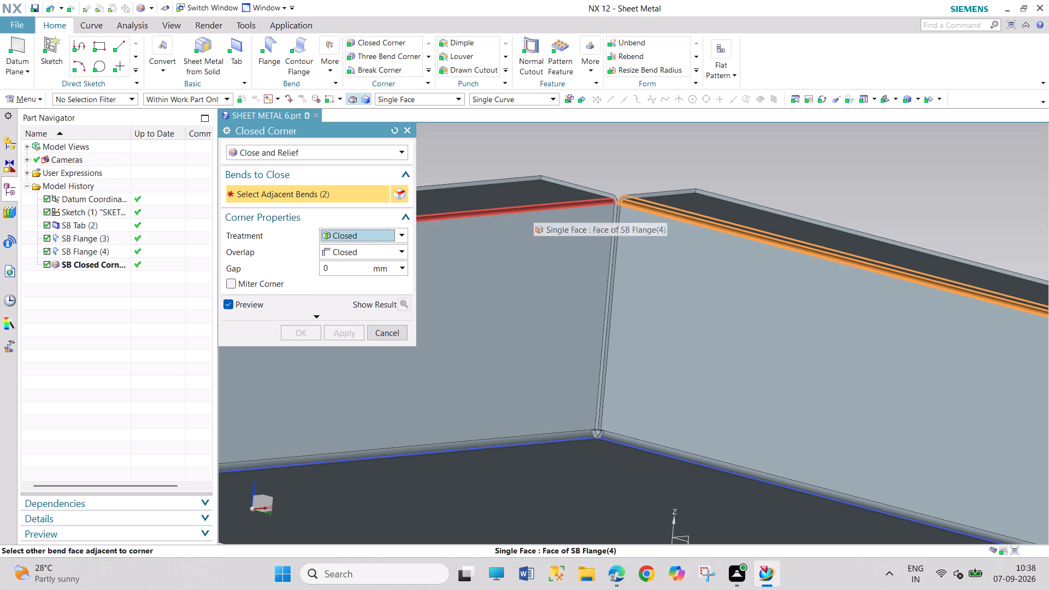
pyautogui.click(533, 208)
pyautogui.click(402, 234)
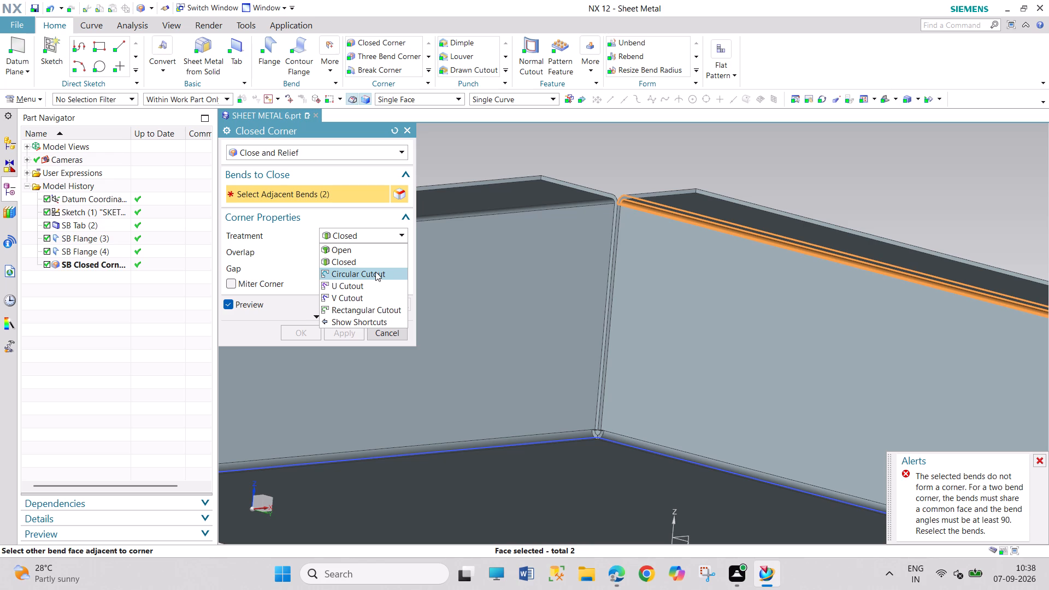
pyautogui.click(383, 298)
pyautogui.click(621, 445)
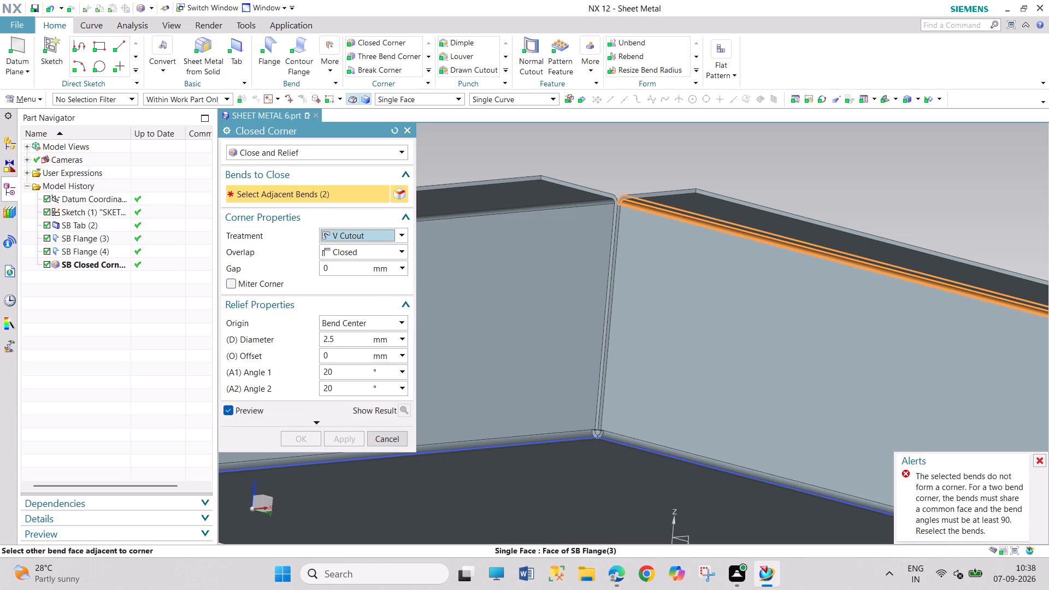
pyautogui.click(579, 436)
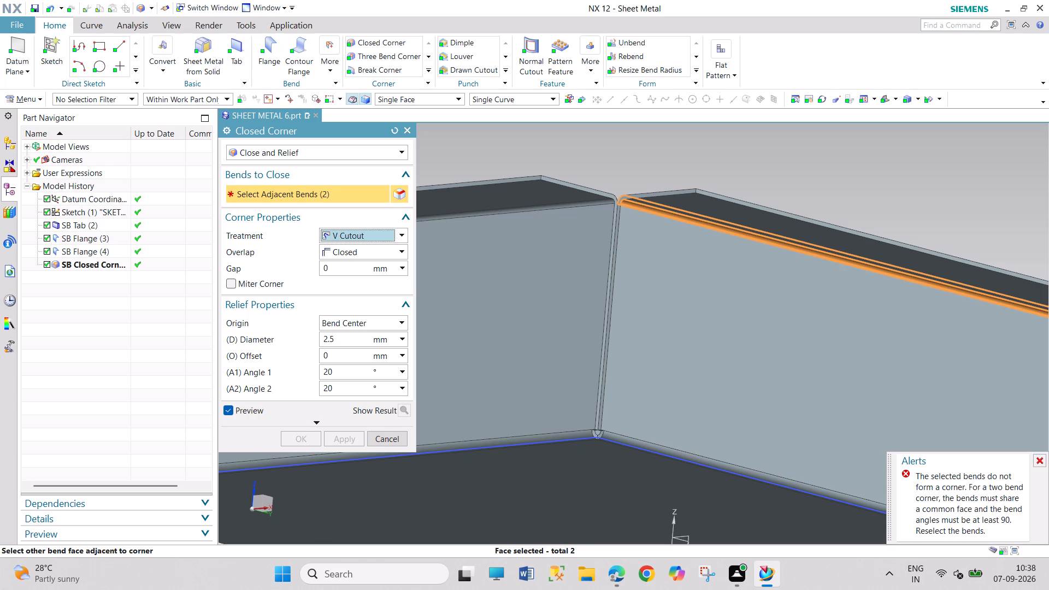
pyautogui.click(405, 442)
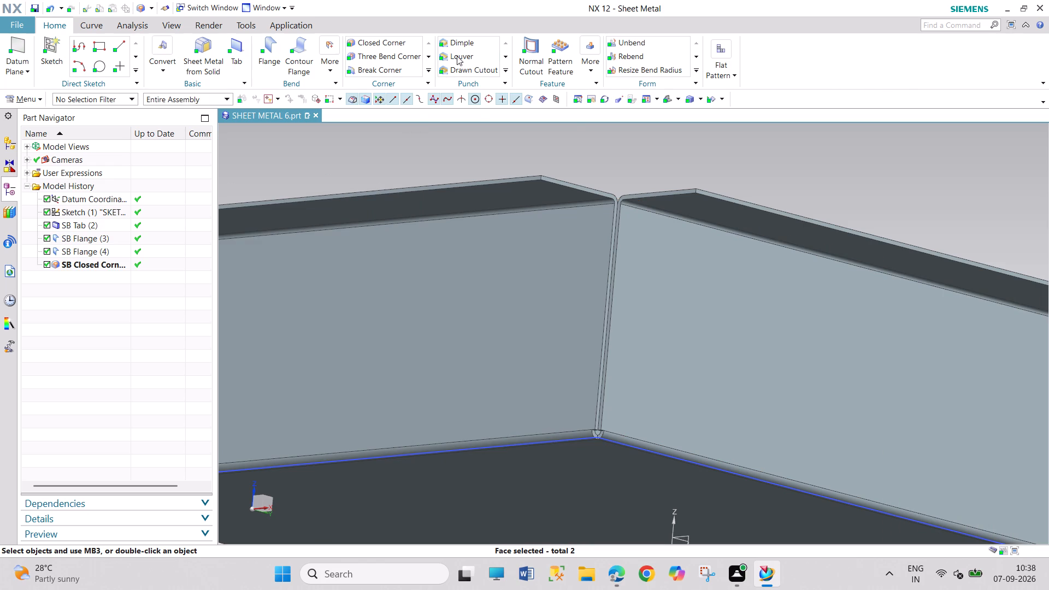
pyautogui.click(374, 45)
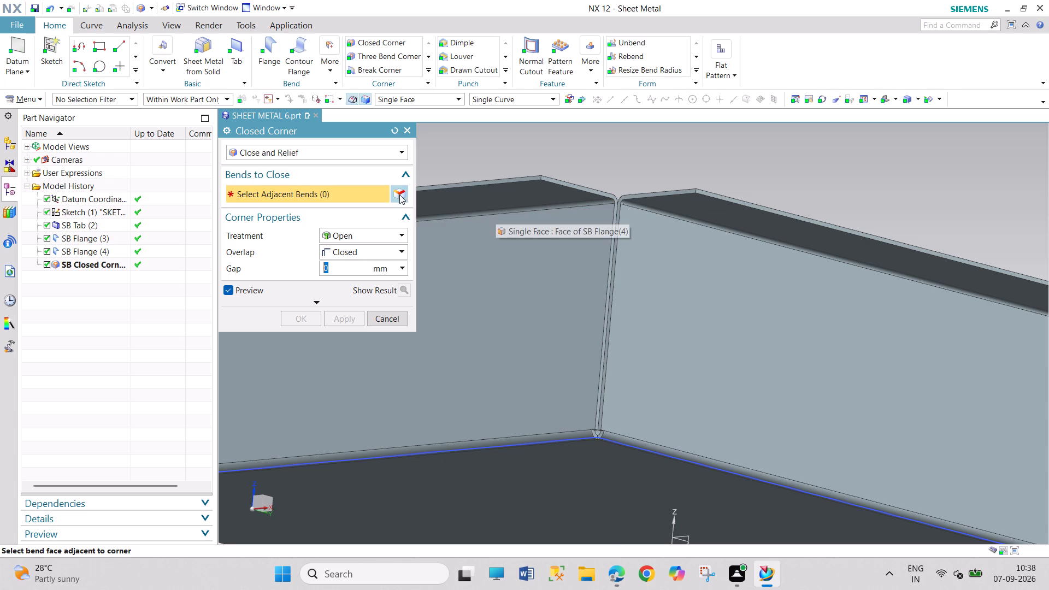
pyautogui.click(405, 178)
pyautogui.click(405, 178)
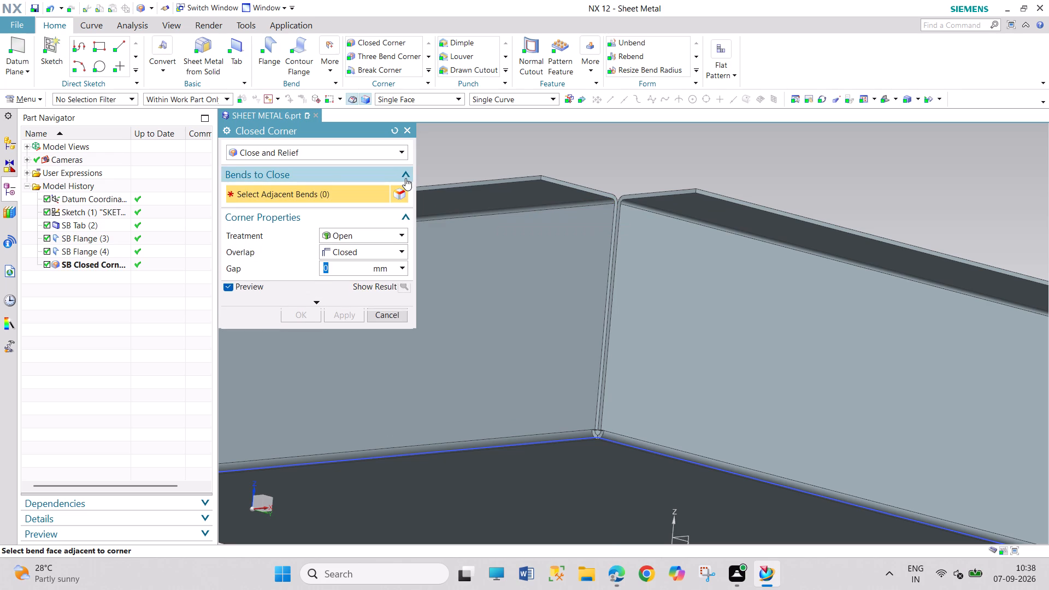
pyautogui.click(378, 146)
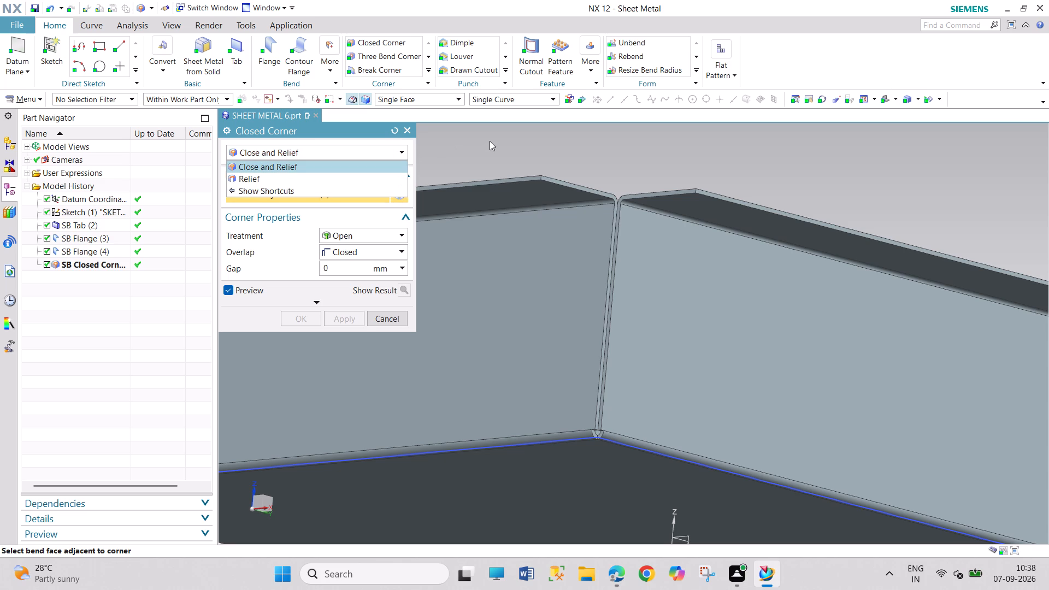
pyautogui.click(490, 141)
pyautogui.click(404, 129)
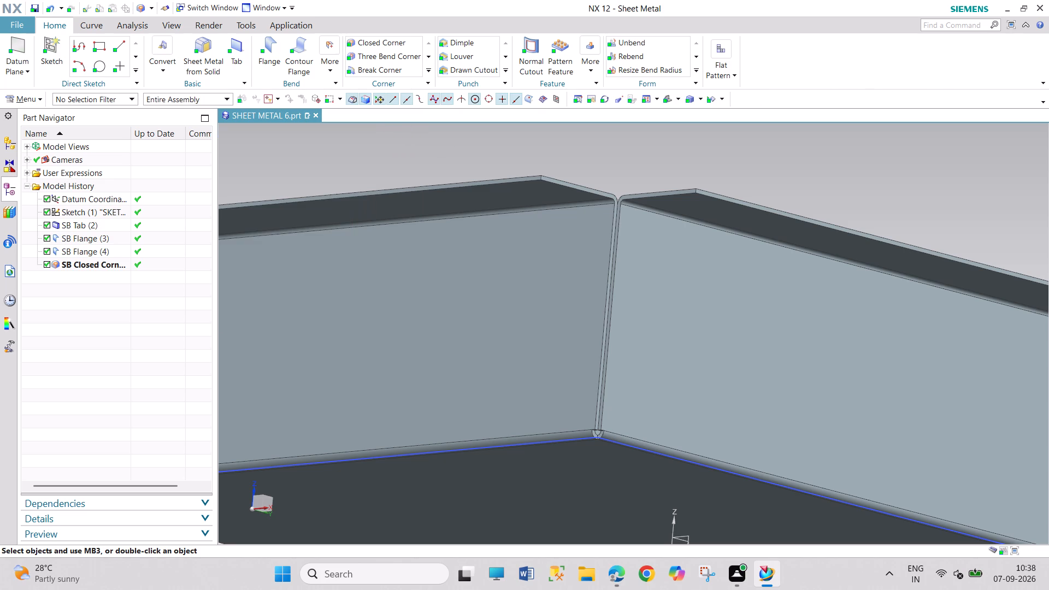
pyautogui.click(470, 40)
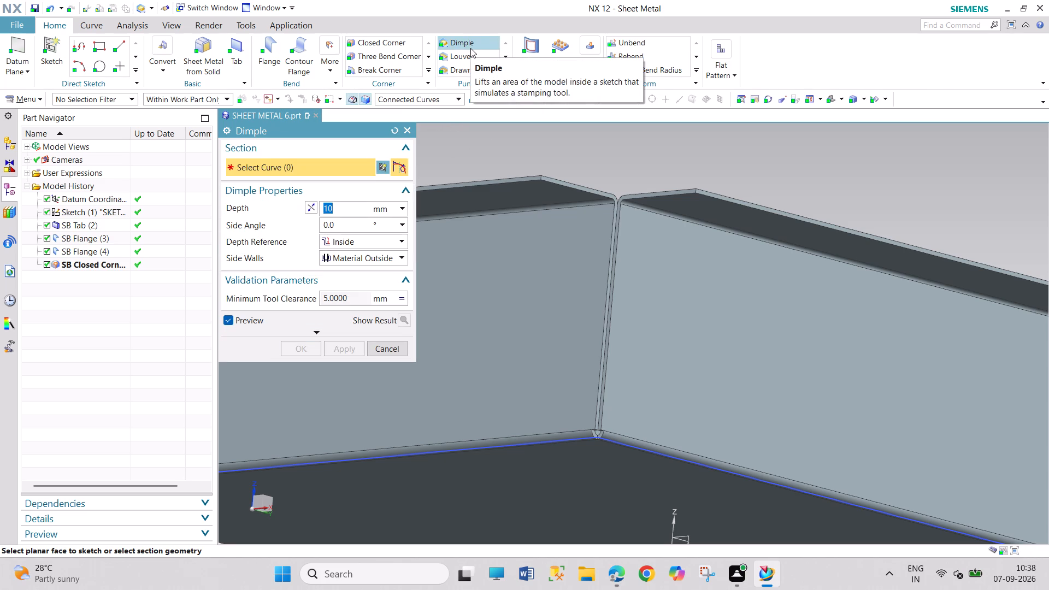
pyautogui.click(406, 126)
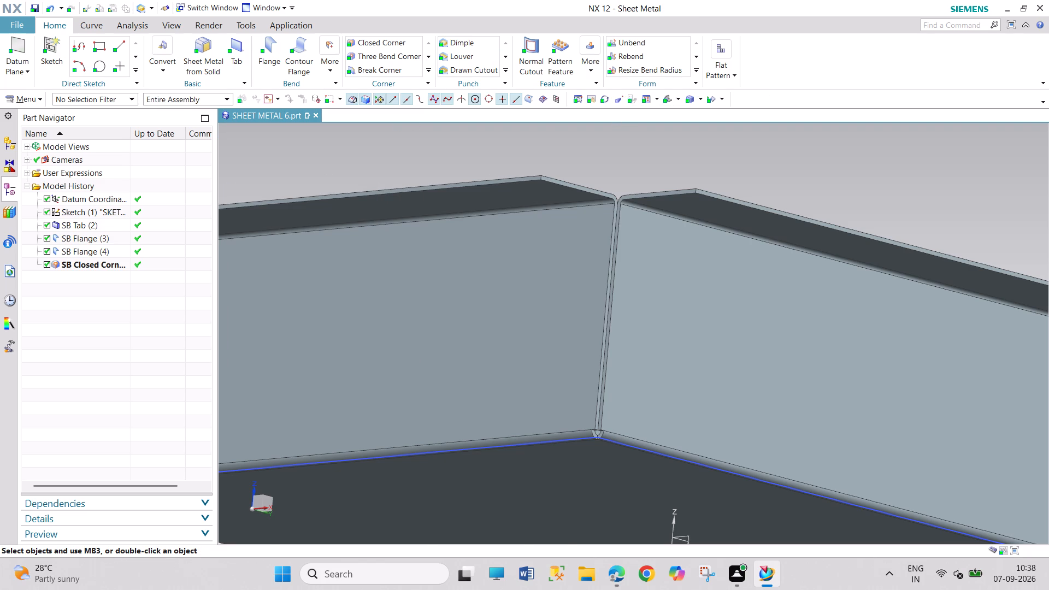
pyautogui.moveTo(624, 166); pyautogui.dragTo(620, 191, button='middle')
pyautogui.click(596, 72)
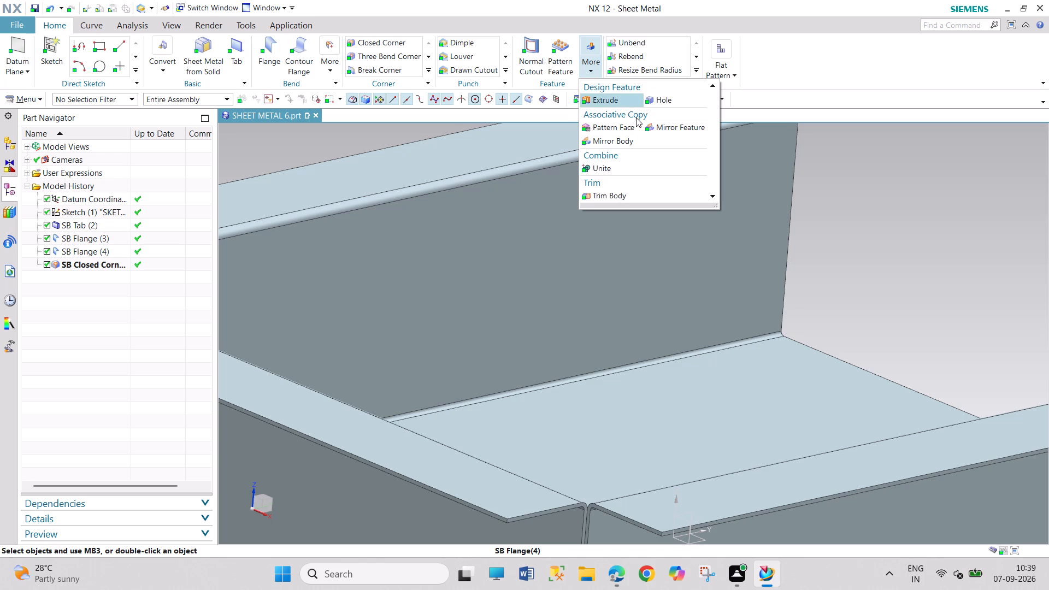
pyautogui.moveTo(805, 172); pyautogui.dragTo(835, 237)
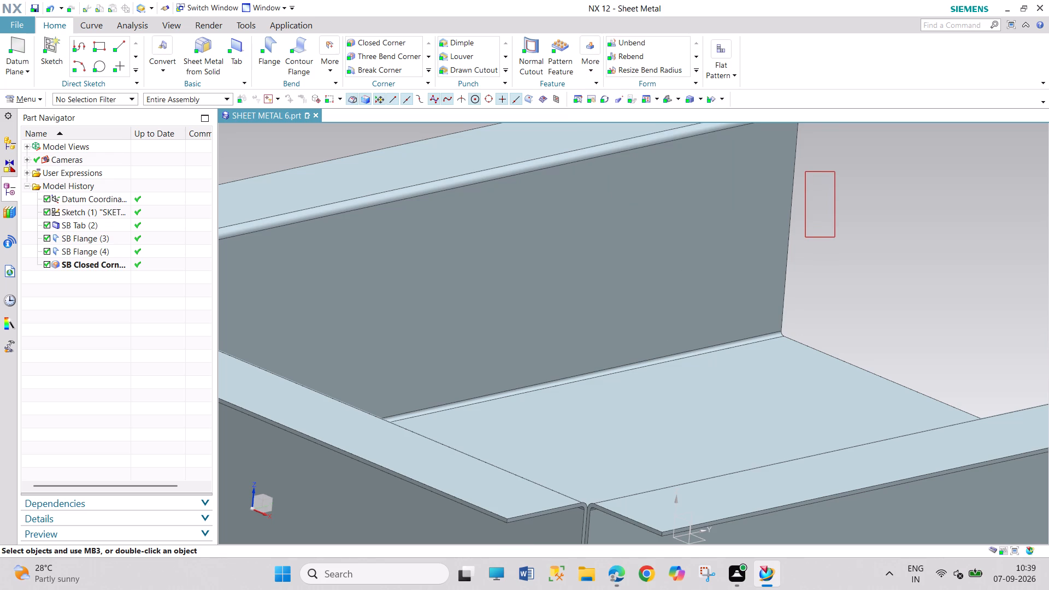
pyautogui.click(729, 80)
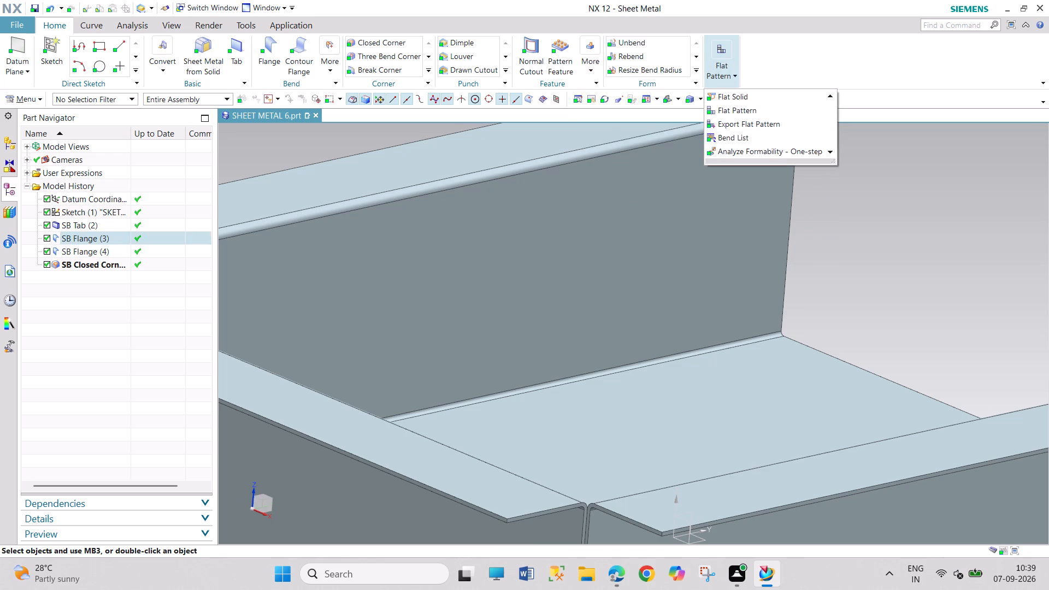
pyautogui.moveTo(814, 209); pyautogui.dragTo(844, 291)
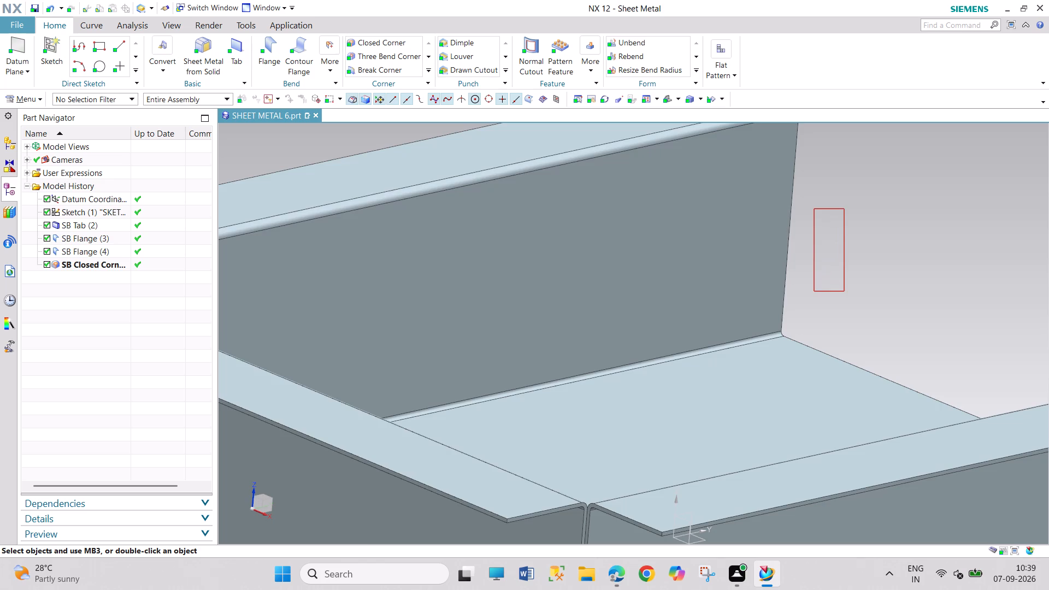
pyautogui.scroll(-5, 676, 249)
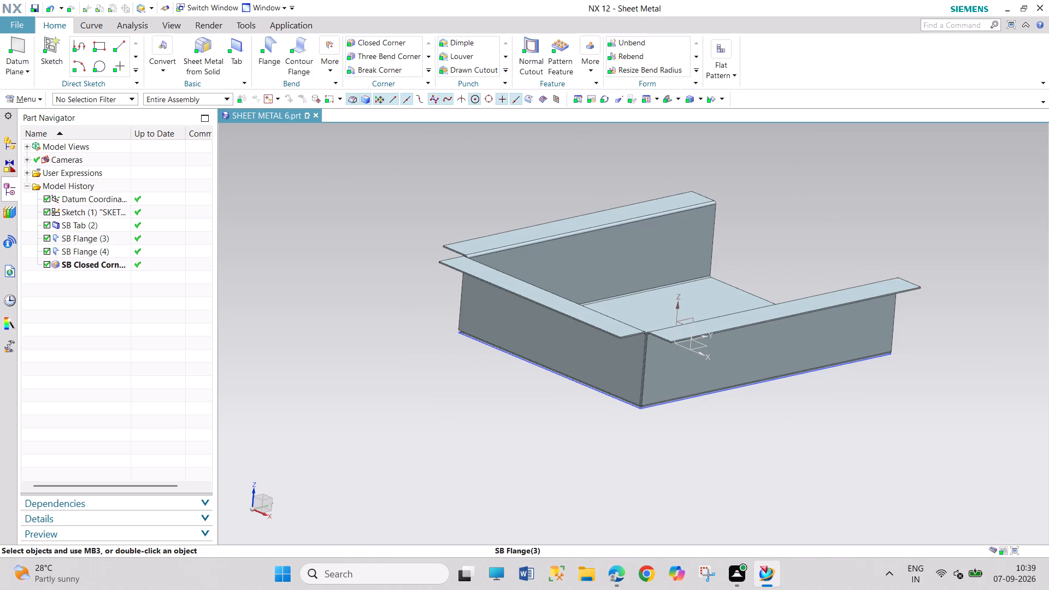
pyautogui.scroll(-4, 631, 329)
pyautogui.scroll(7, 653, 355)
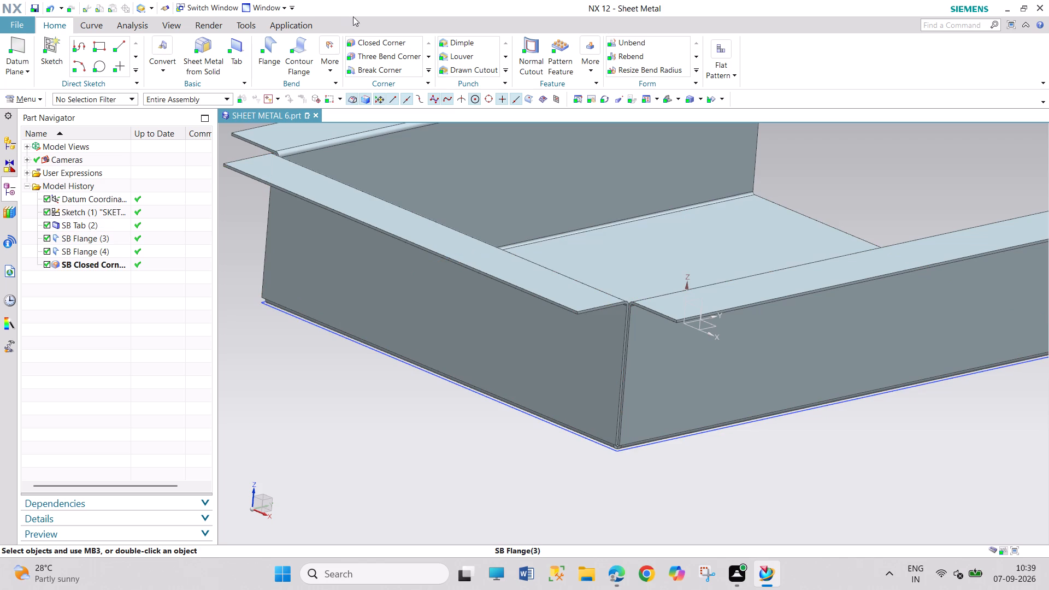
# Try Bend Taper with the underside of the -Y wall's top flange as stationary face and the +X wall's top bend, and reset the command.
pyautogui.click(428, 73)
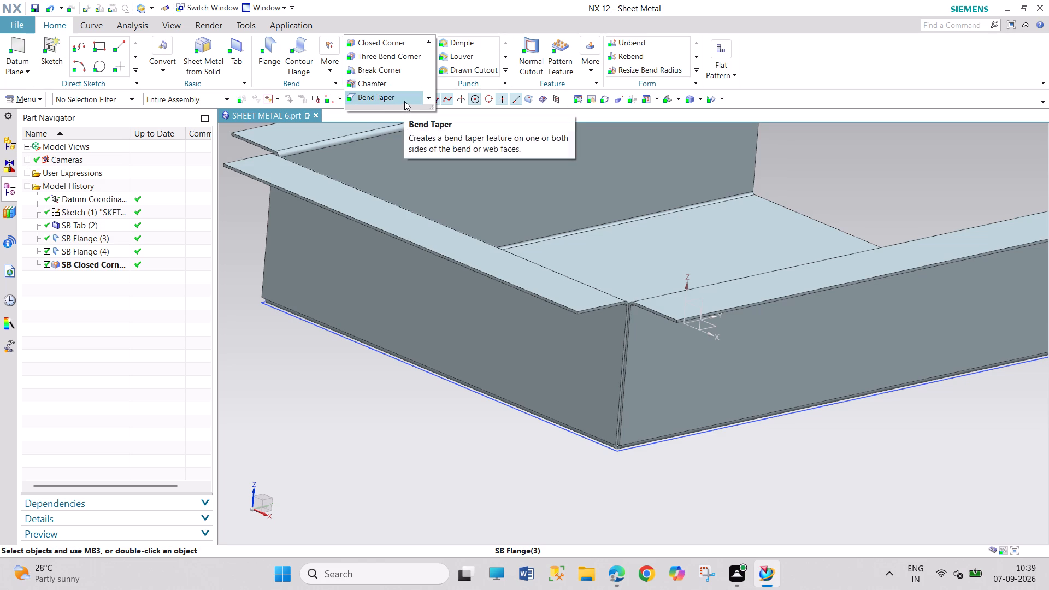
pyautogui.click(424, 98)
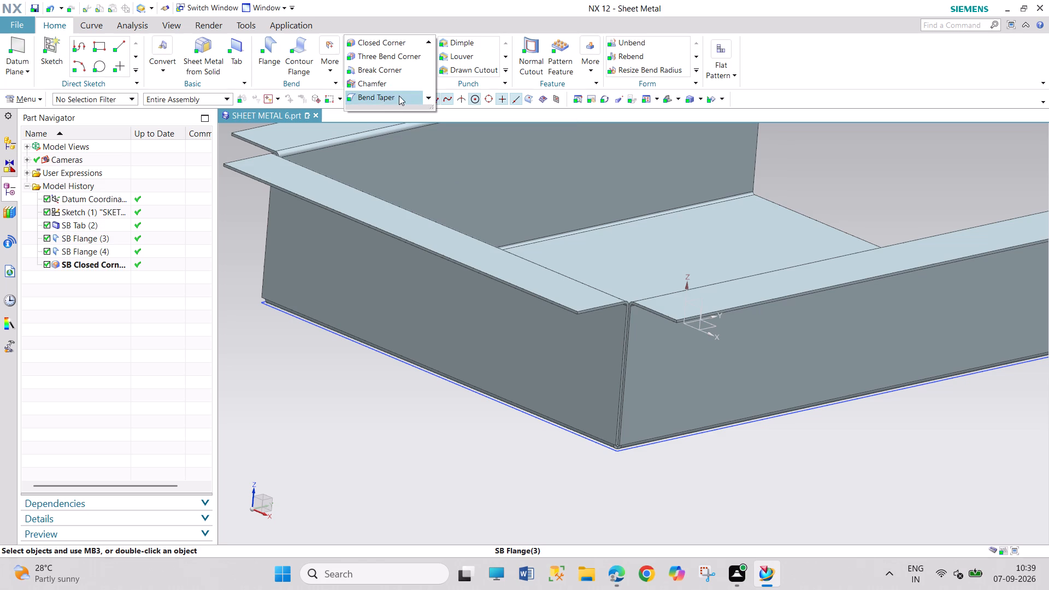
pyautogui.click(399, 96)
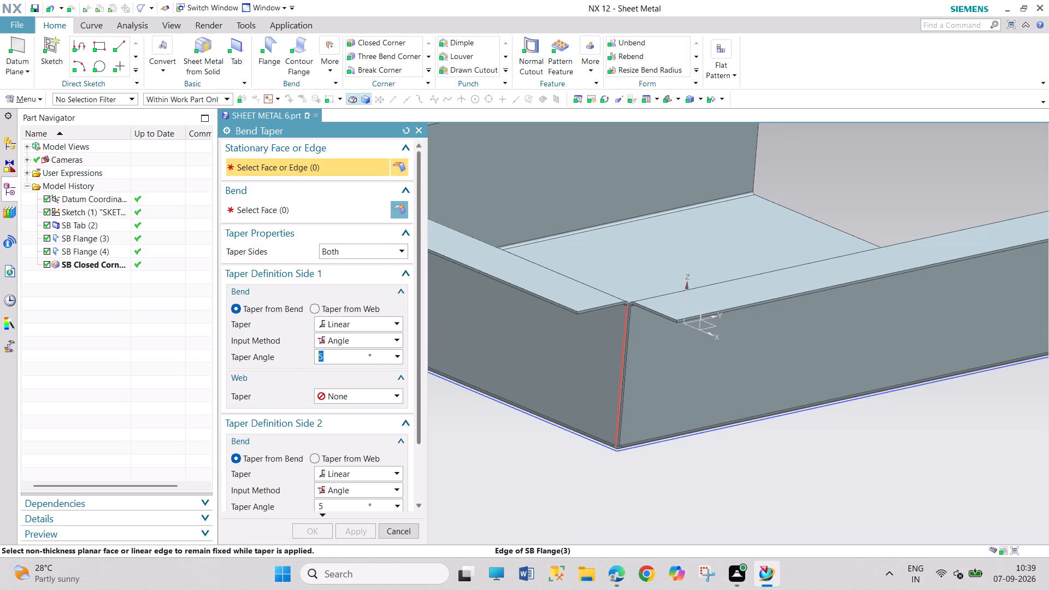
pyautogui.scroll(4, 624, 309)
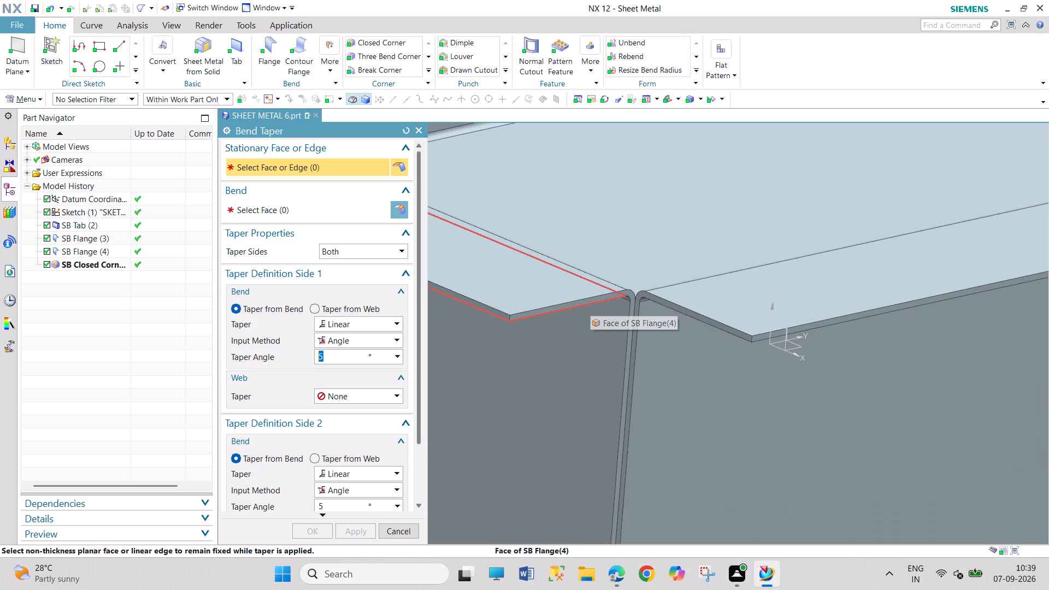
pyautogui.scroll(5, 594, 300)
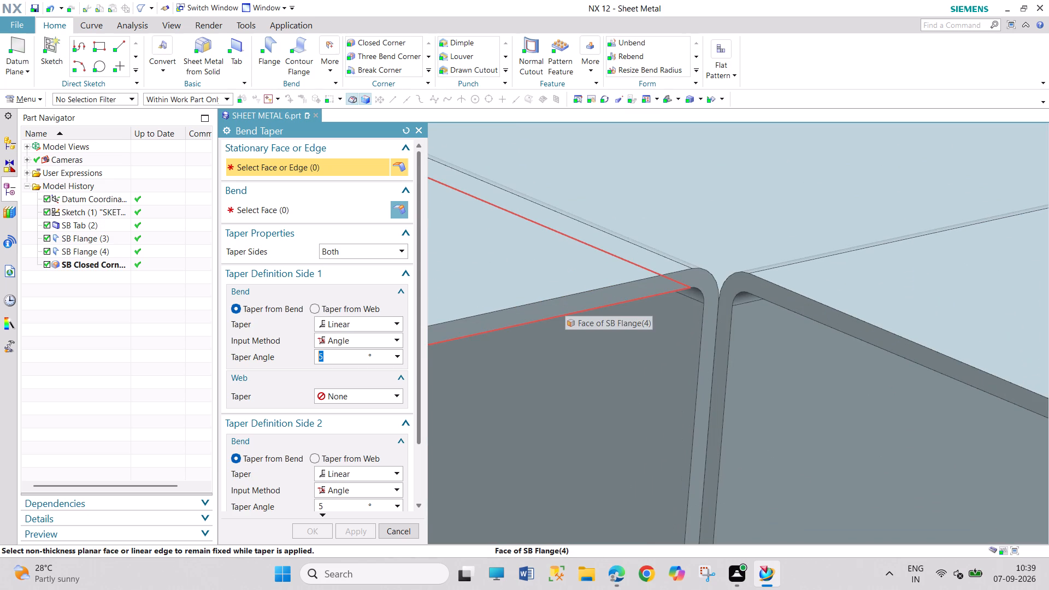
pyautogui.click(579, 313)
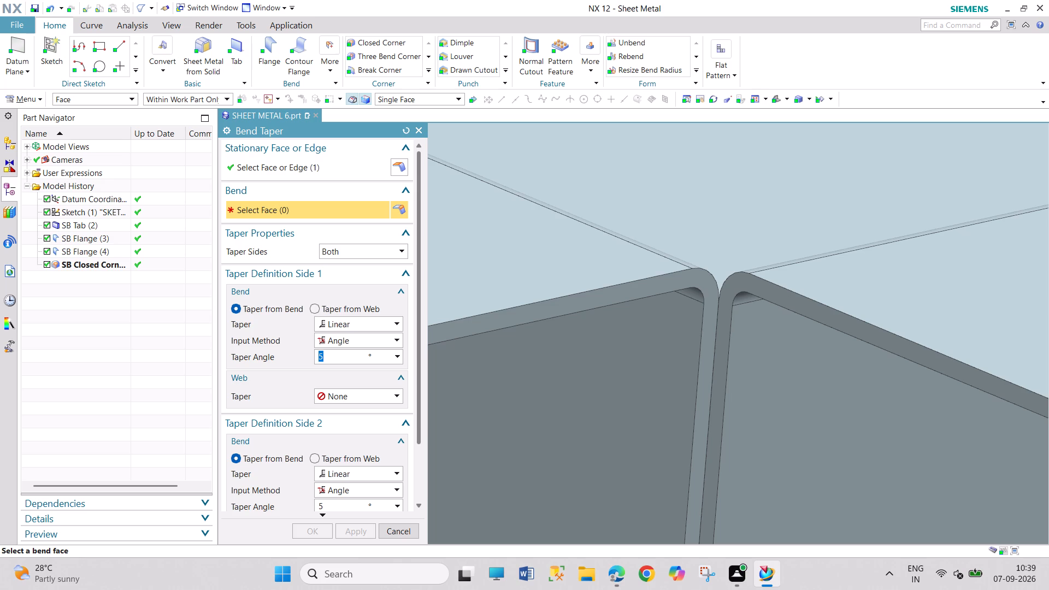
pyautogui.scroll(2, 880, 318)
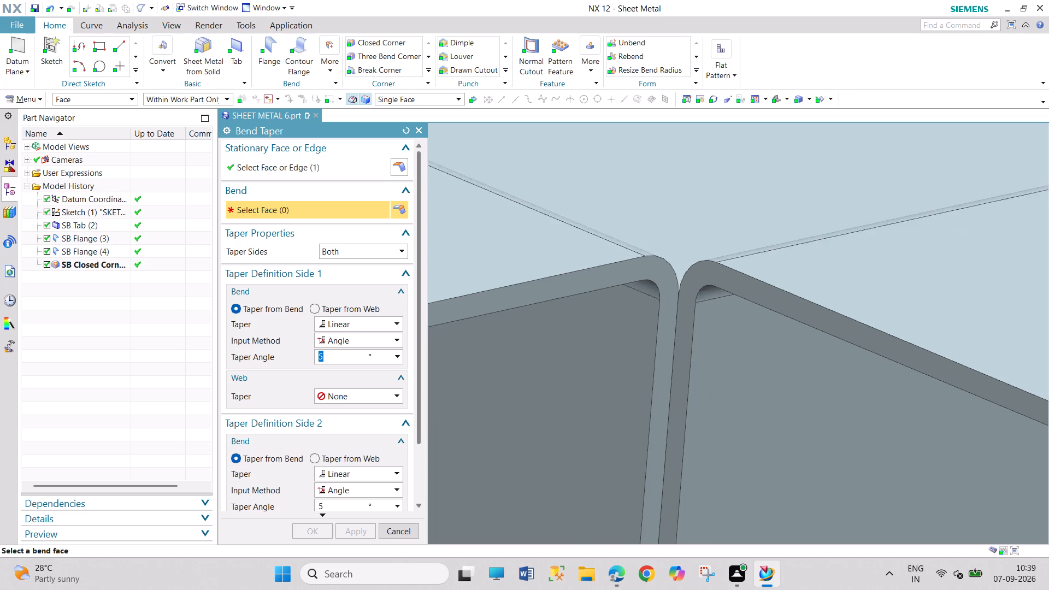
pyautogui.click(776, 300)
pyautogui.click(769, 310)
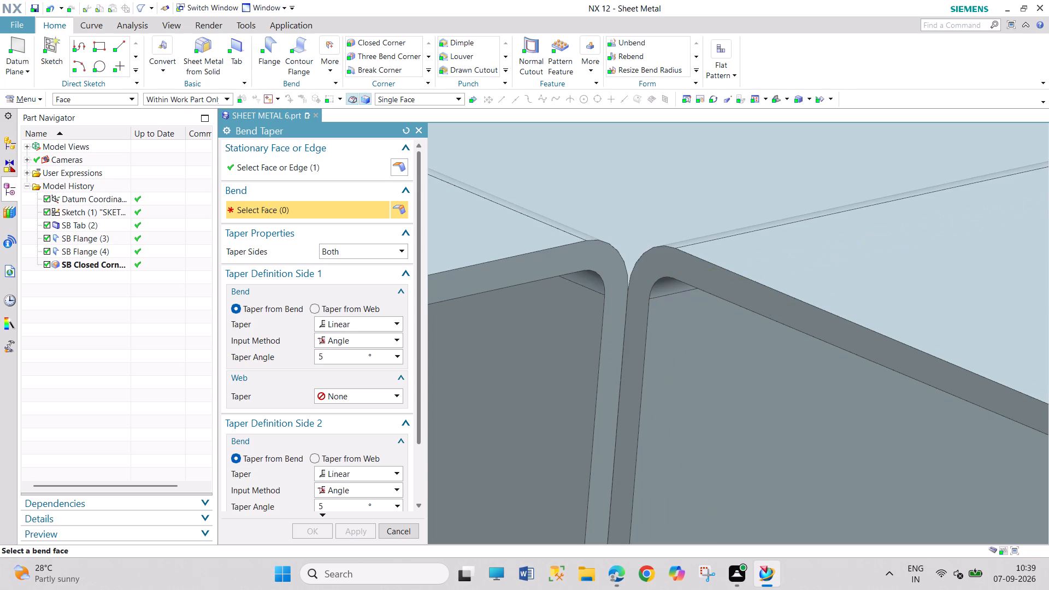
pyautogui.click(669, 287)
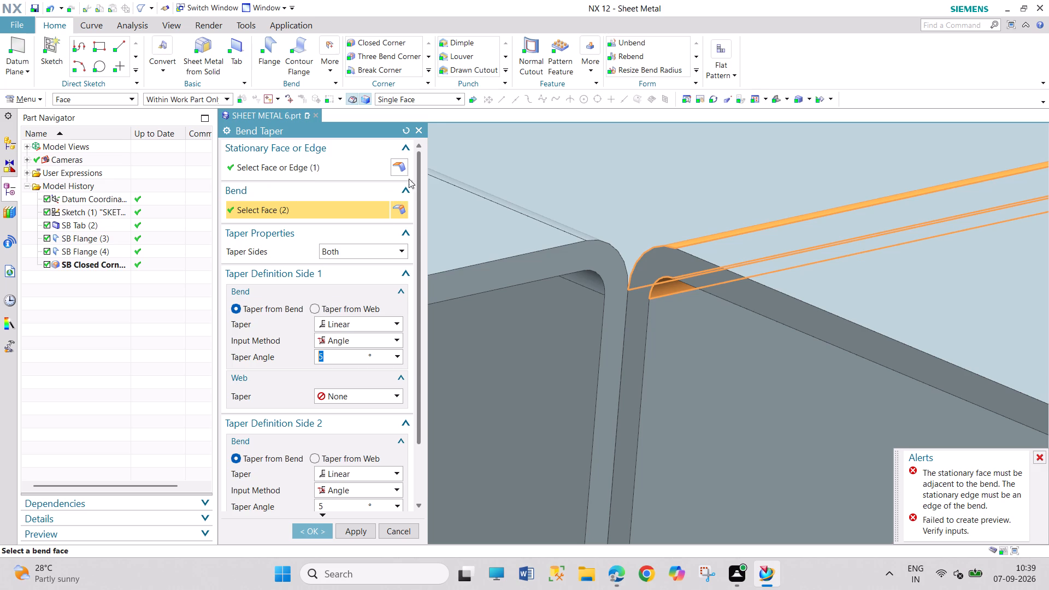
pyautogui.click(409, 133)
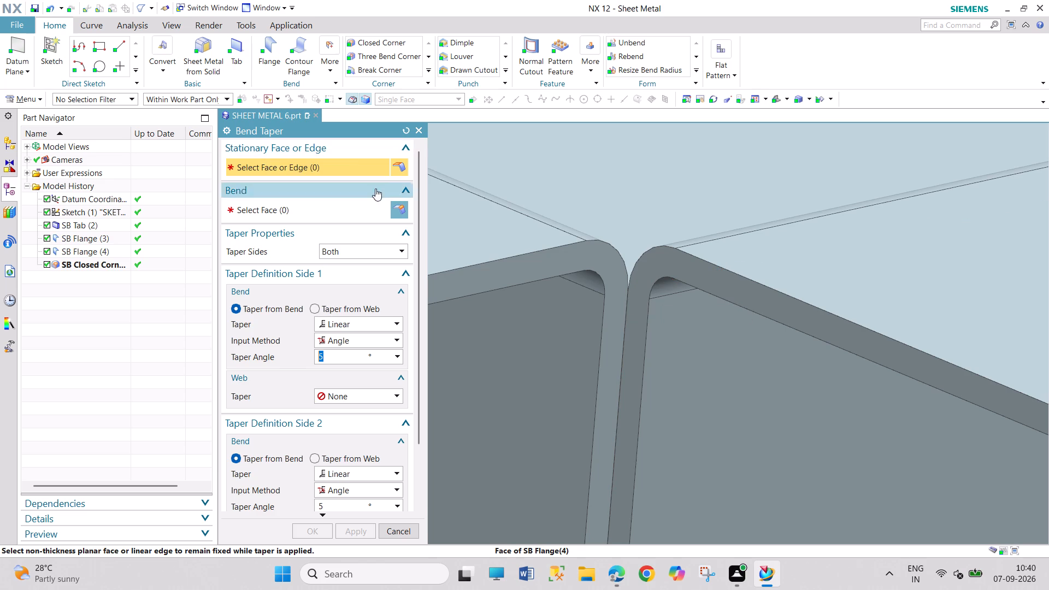
# Set up Bend Taper with the upper face of the -Y wall's top flange as stationary face and the +X wall's top bend.
pyautogui.click(531, 243)
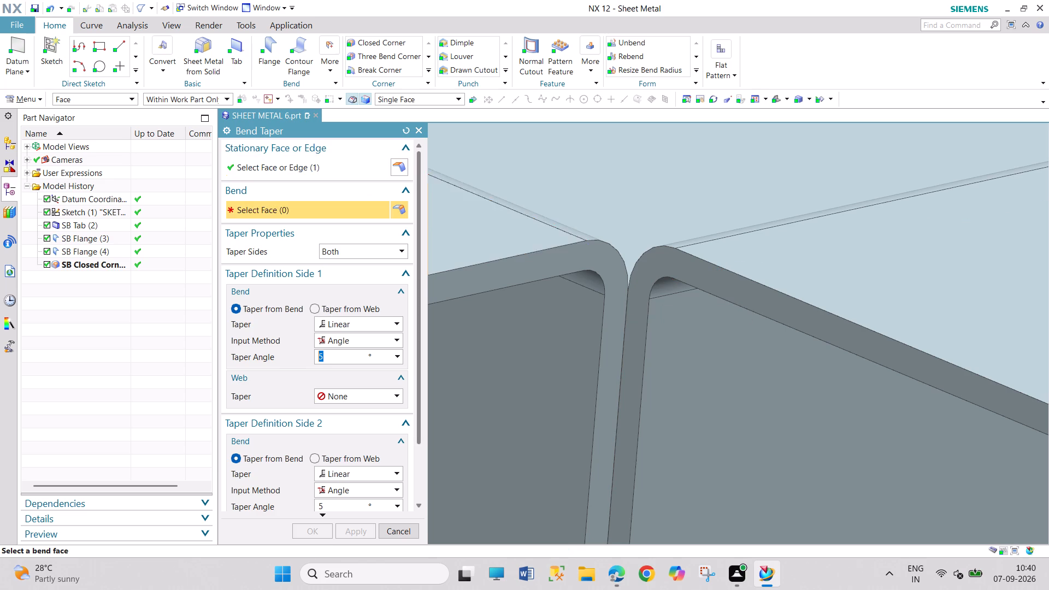
pyautogui.click(677, 292)
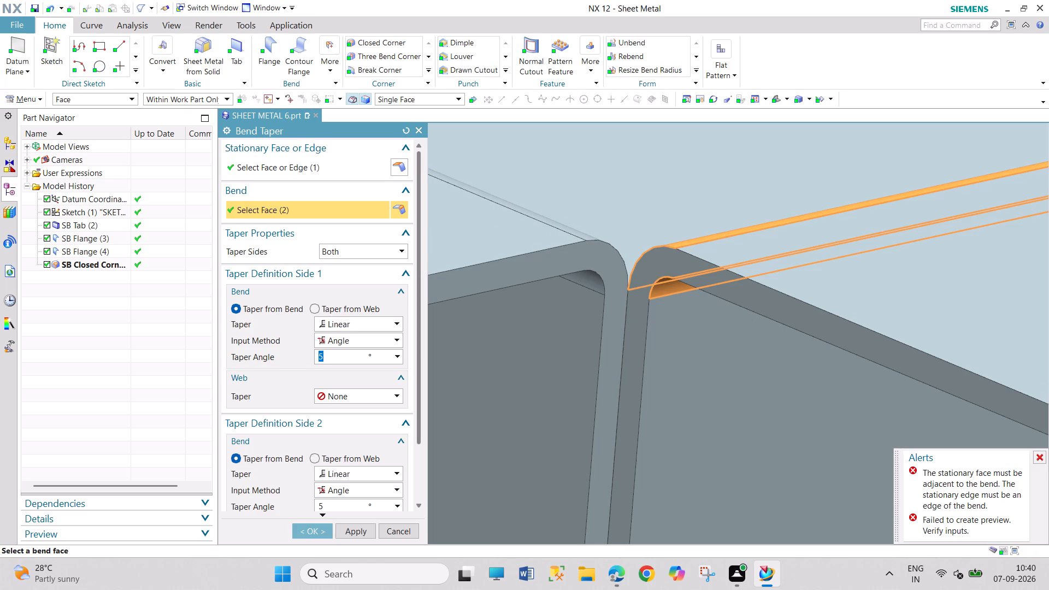
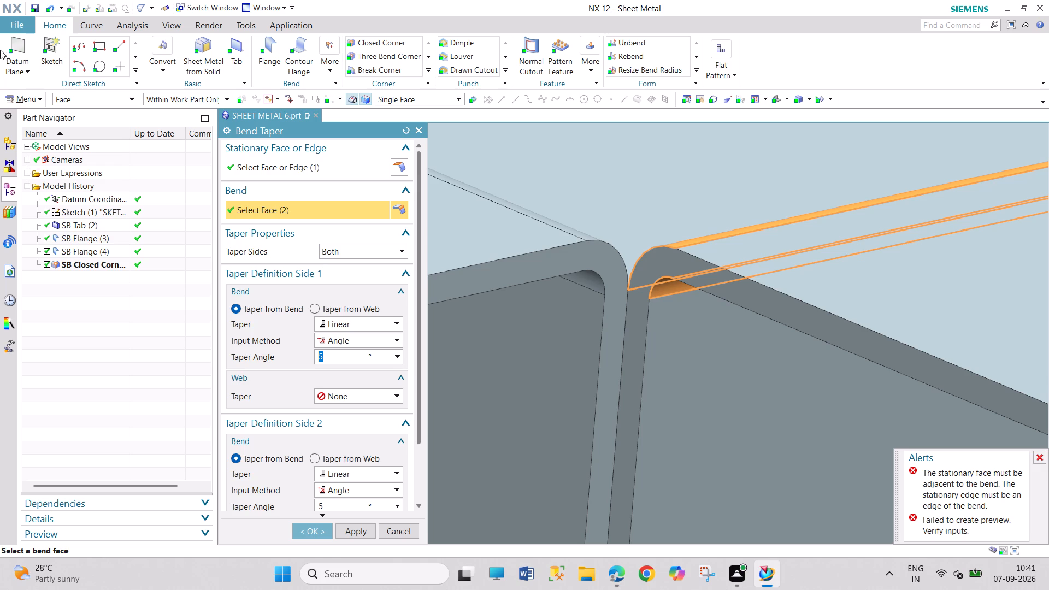
# Cancel Bend Taper and undo the closed corner and both flange features, back to the base tab.
pyautogui.click(422, 133)
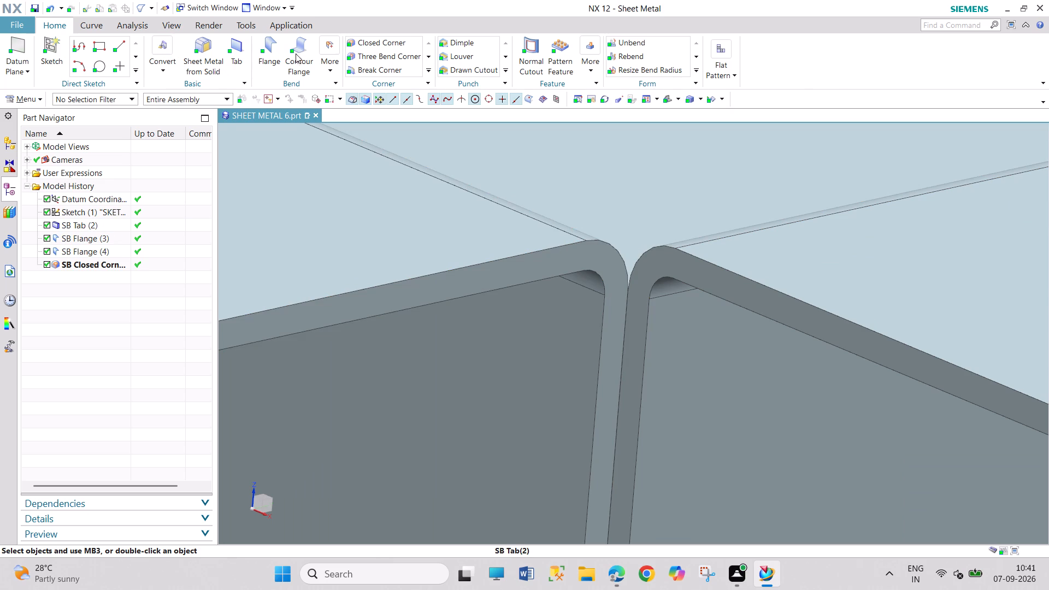
pyautogui.click(323, 74)
pyautogui.hotkey('ctrl', 'z')
pyautogui.hotkey('ctrl', 'z')
pyautogui.hotkey('ctrl', 'z')
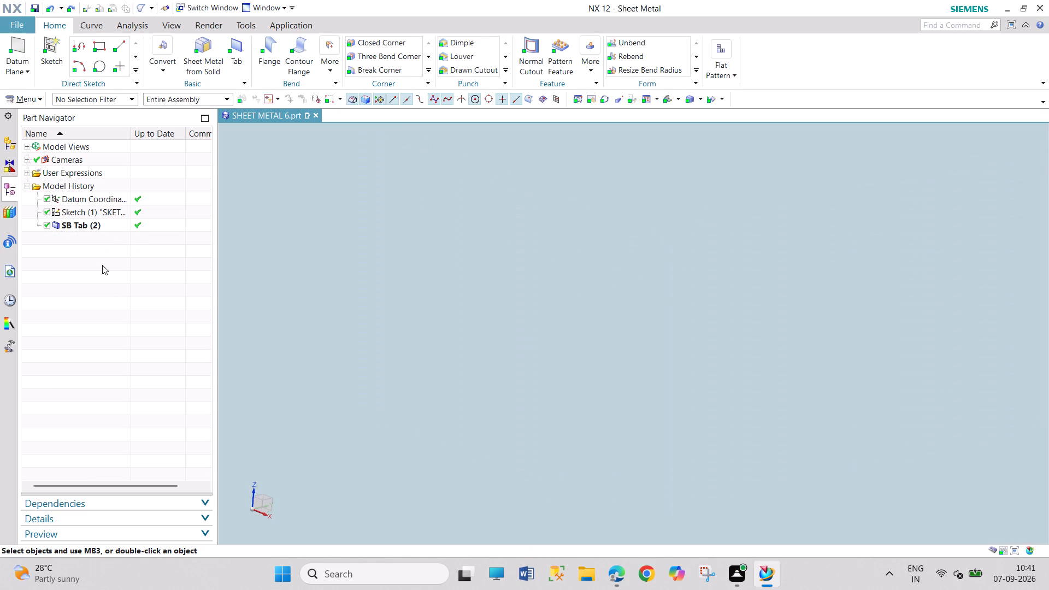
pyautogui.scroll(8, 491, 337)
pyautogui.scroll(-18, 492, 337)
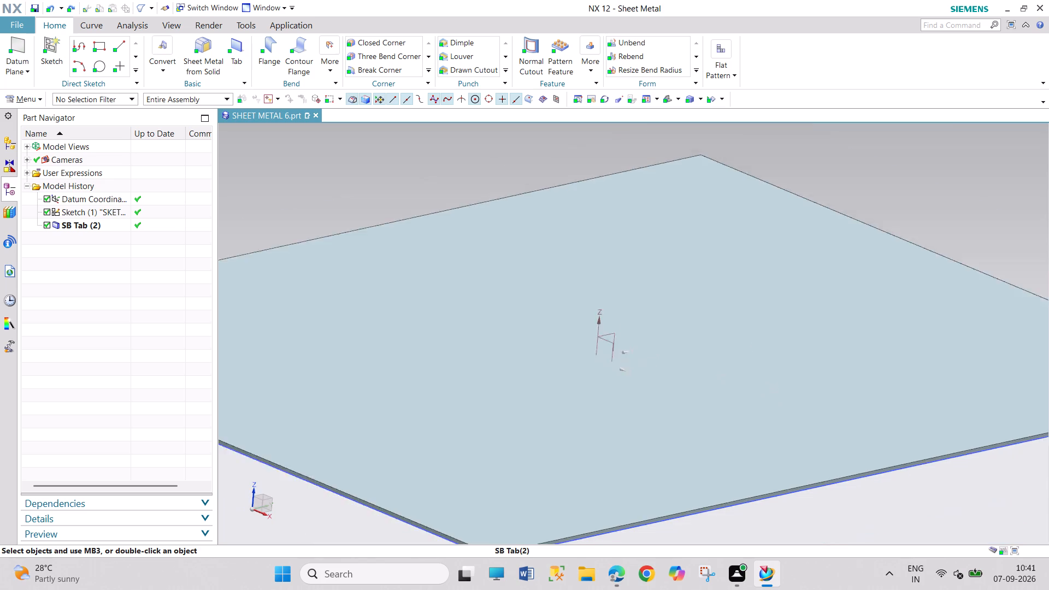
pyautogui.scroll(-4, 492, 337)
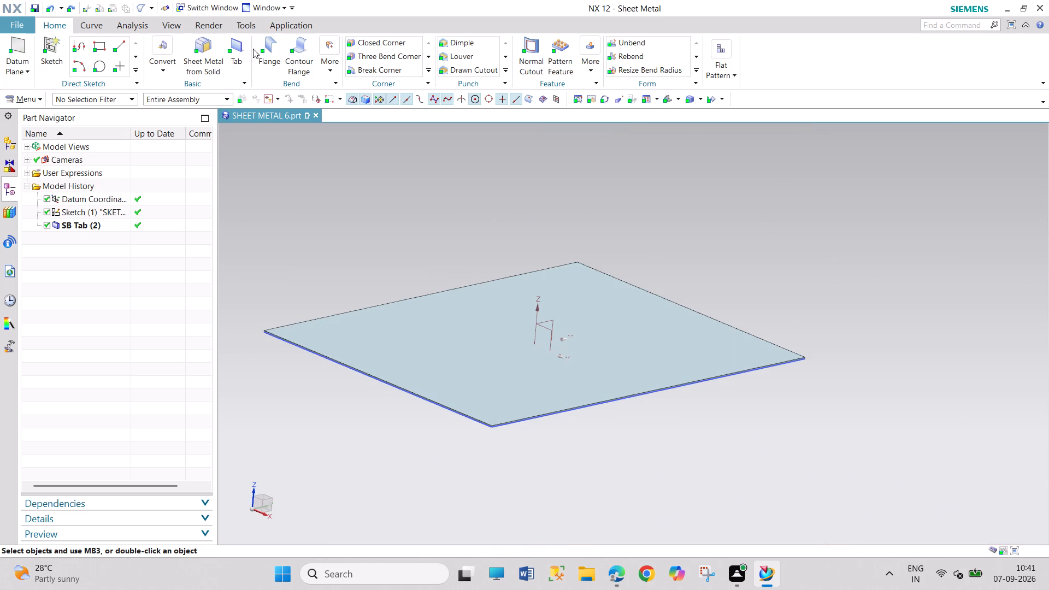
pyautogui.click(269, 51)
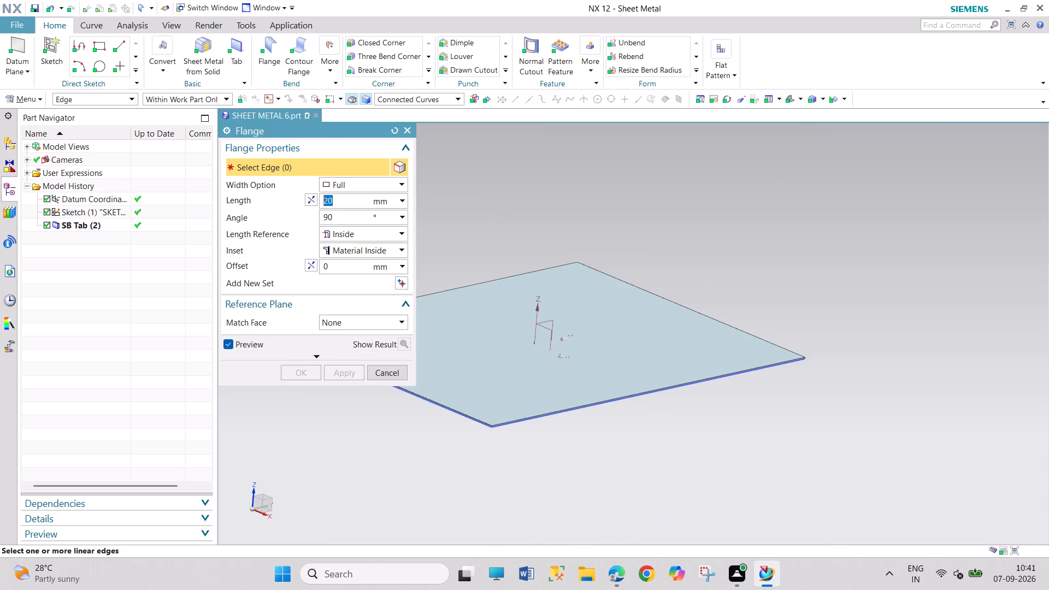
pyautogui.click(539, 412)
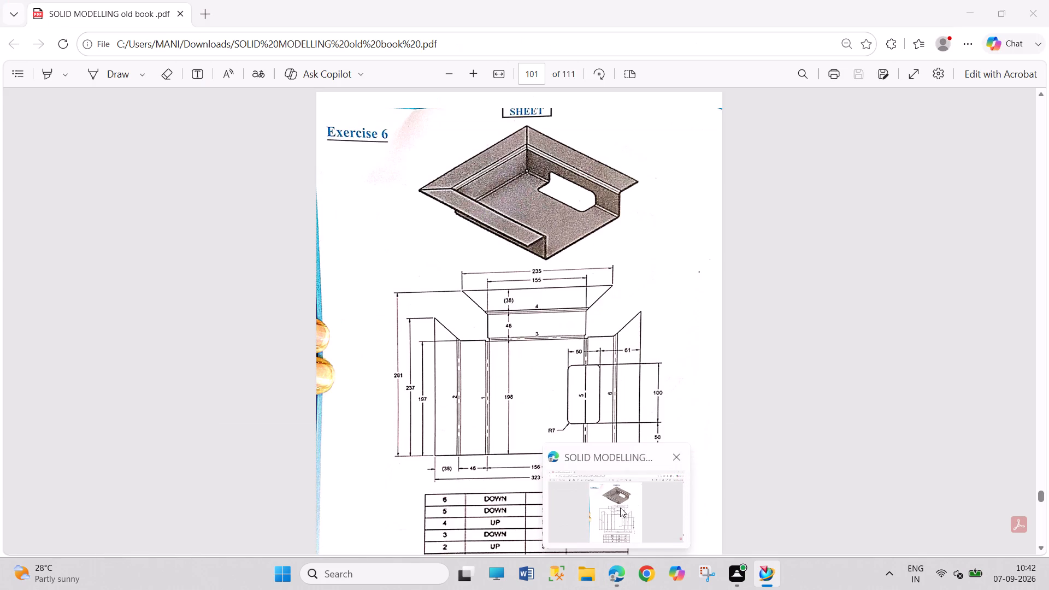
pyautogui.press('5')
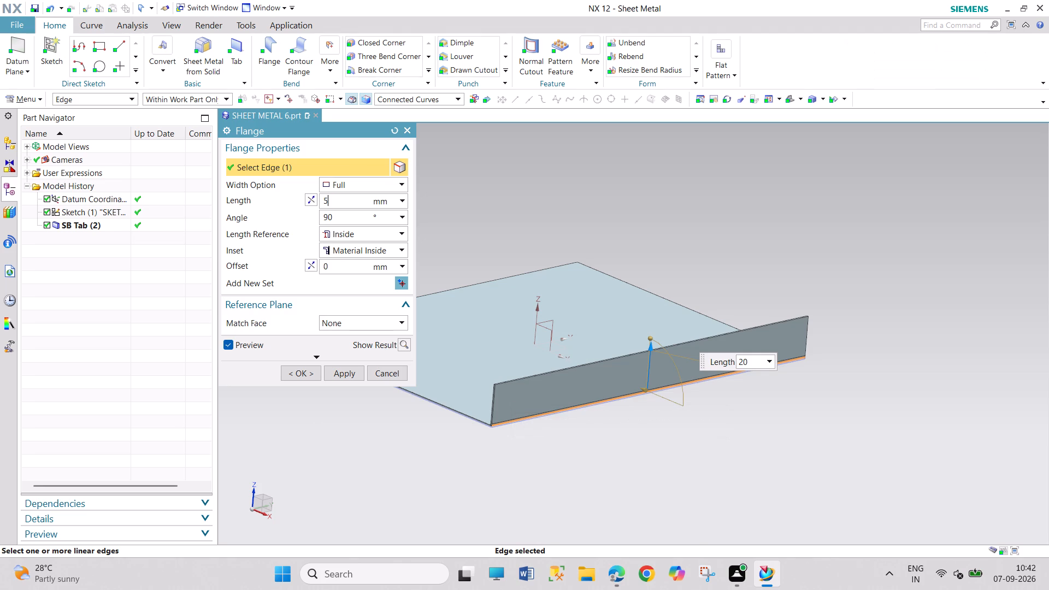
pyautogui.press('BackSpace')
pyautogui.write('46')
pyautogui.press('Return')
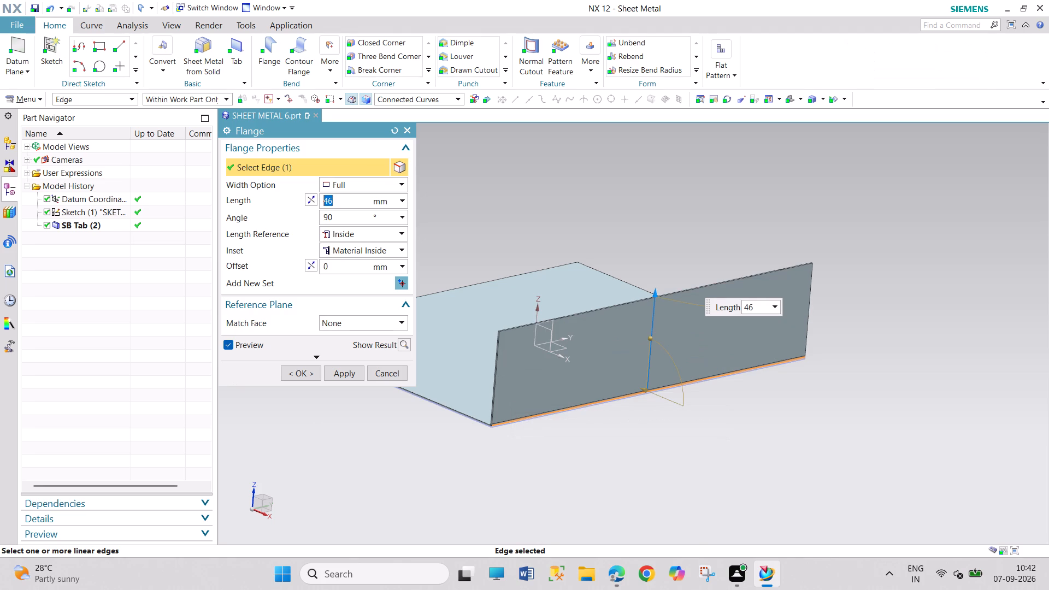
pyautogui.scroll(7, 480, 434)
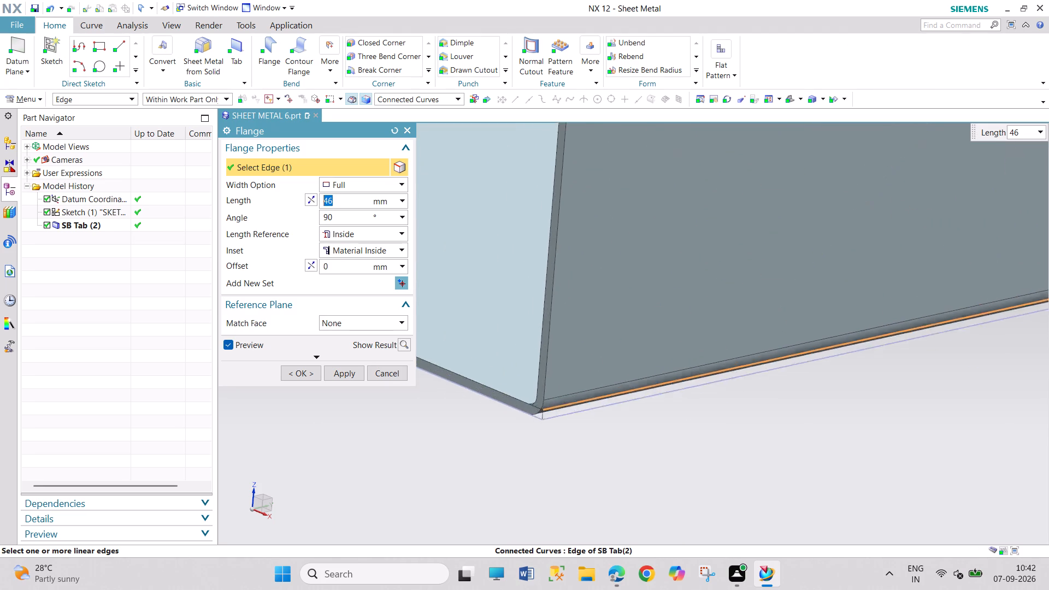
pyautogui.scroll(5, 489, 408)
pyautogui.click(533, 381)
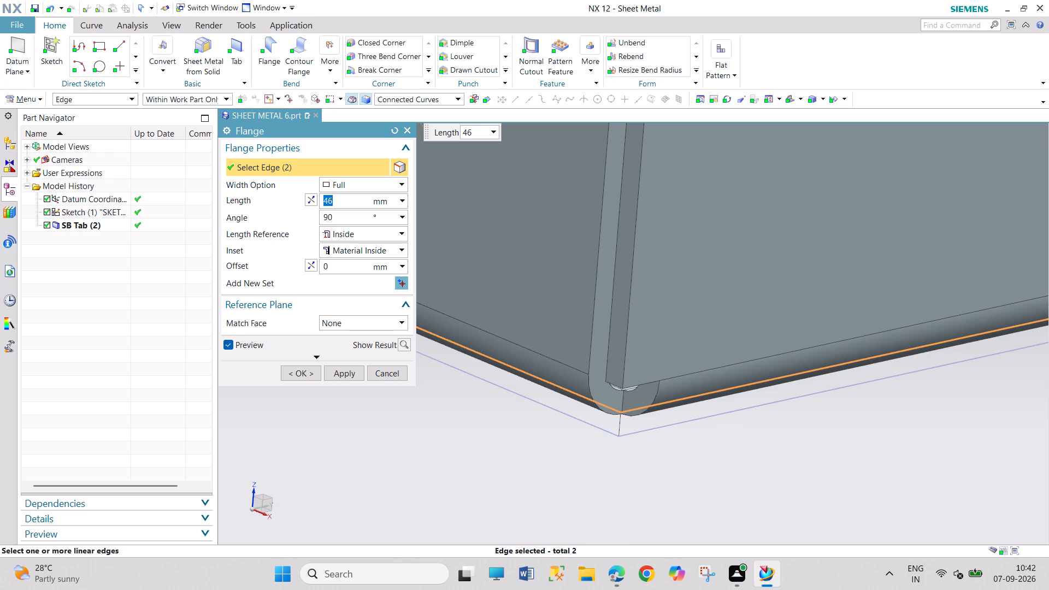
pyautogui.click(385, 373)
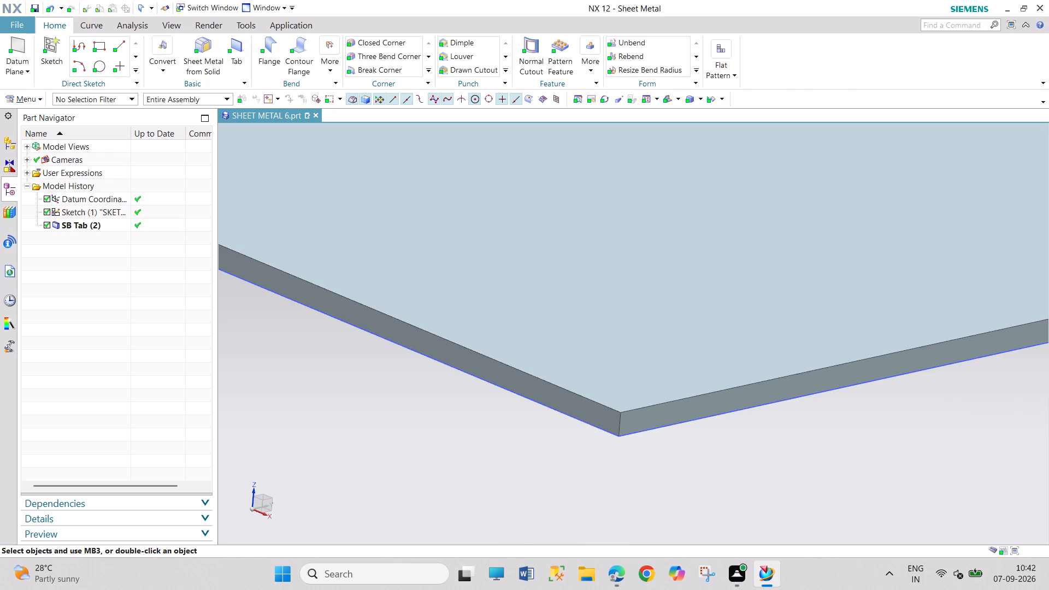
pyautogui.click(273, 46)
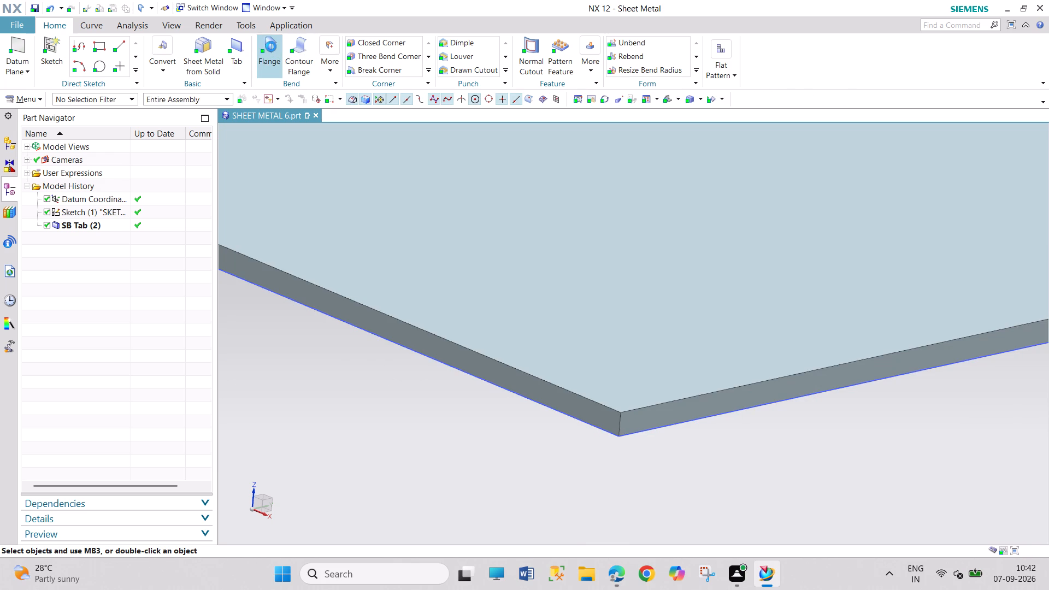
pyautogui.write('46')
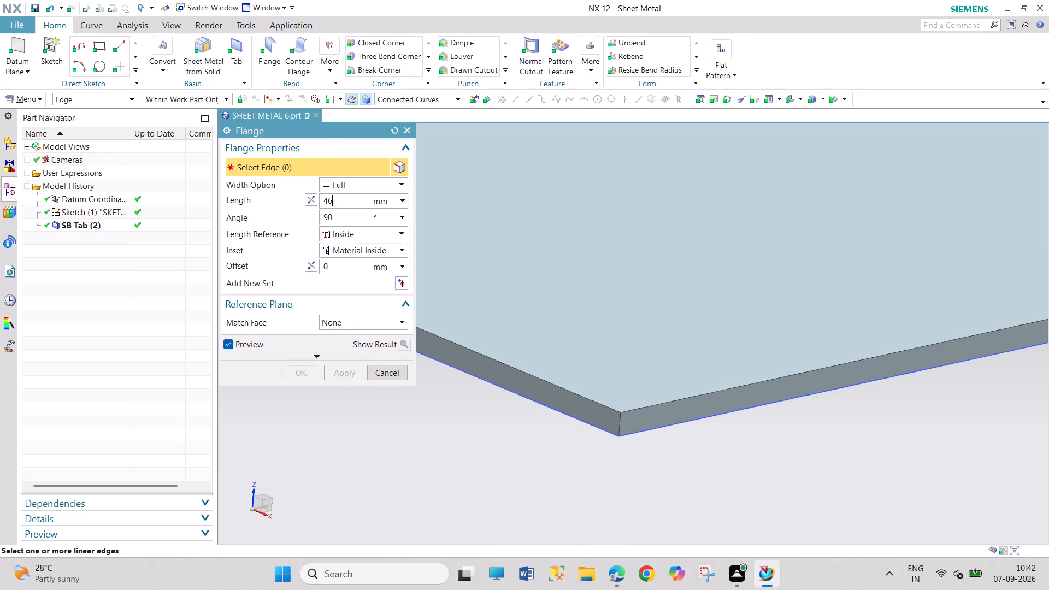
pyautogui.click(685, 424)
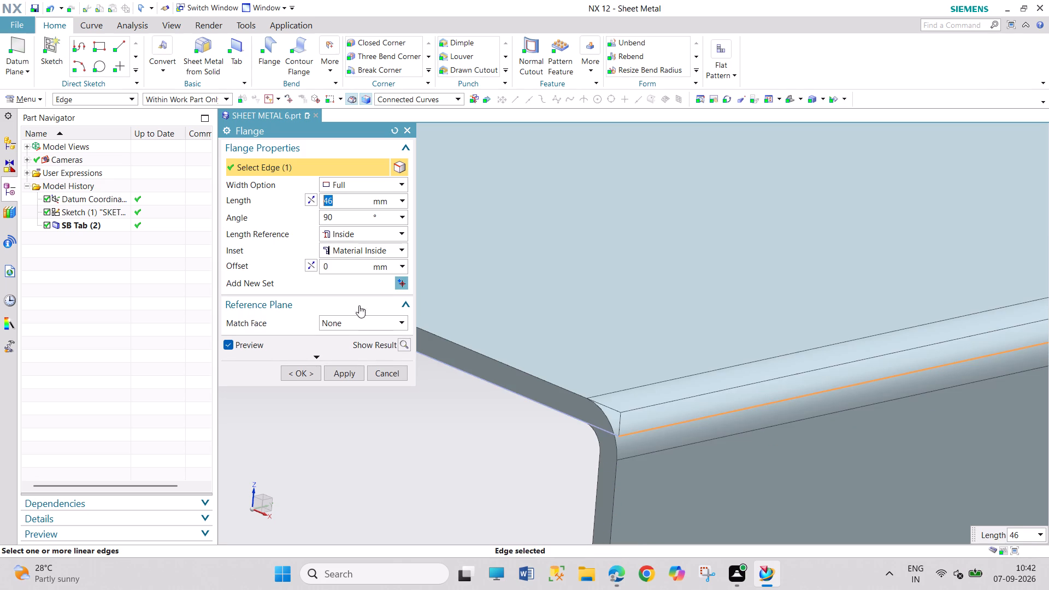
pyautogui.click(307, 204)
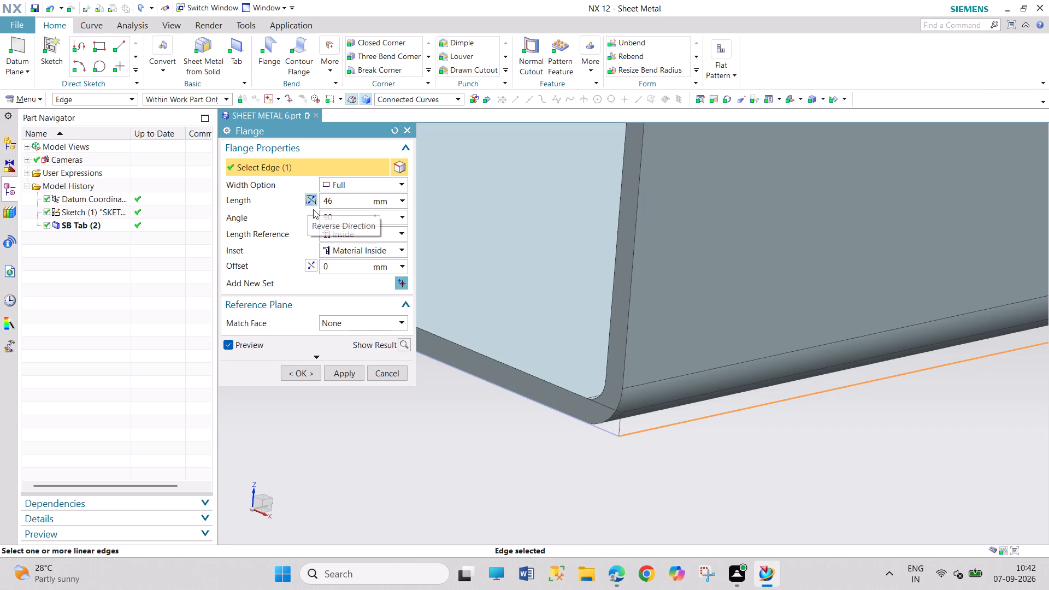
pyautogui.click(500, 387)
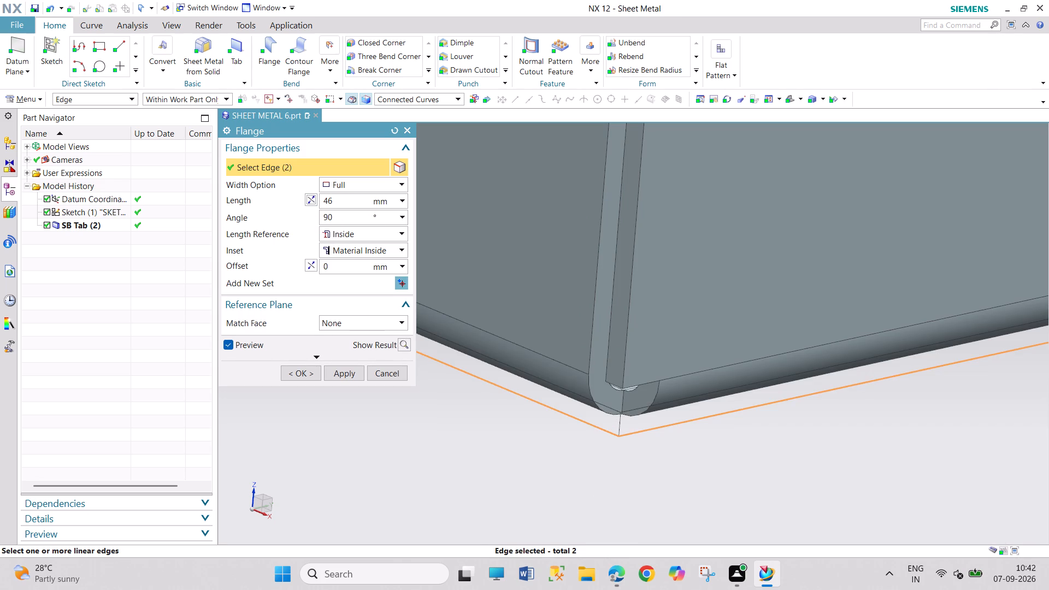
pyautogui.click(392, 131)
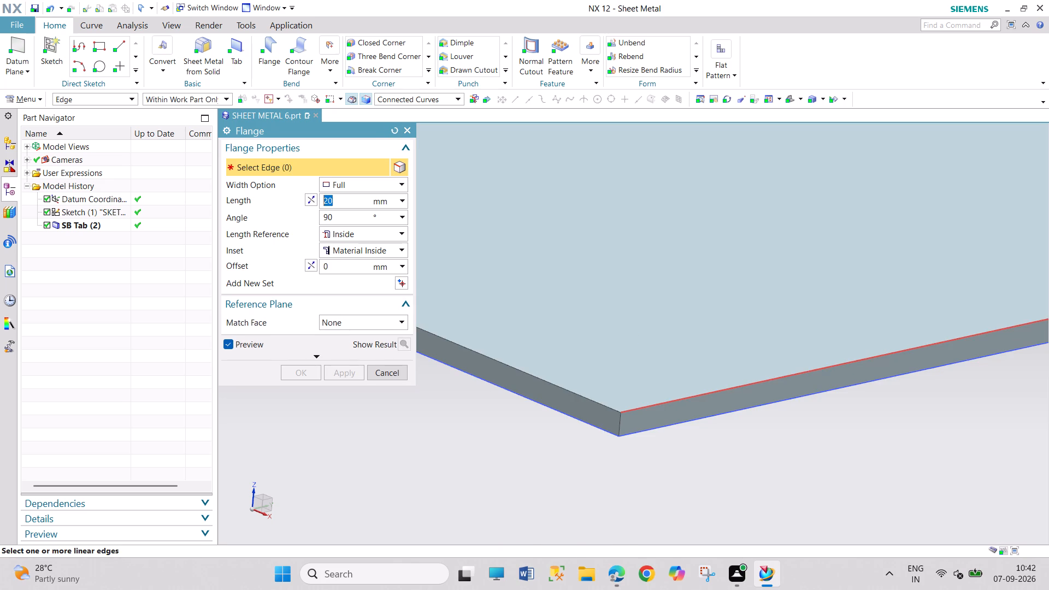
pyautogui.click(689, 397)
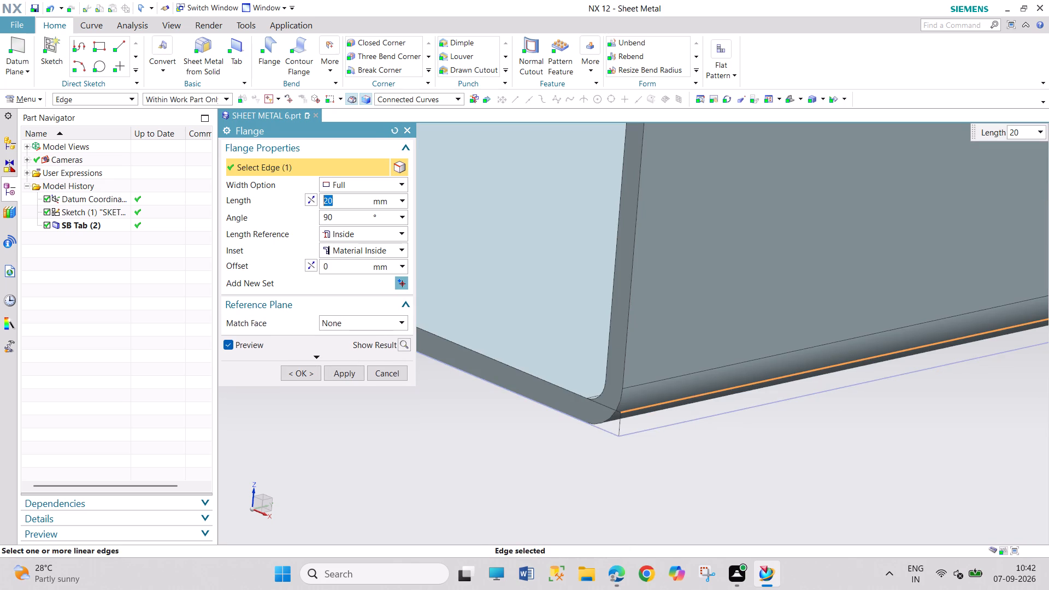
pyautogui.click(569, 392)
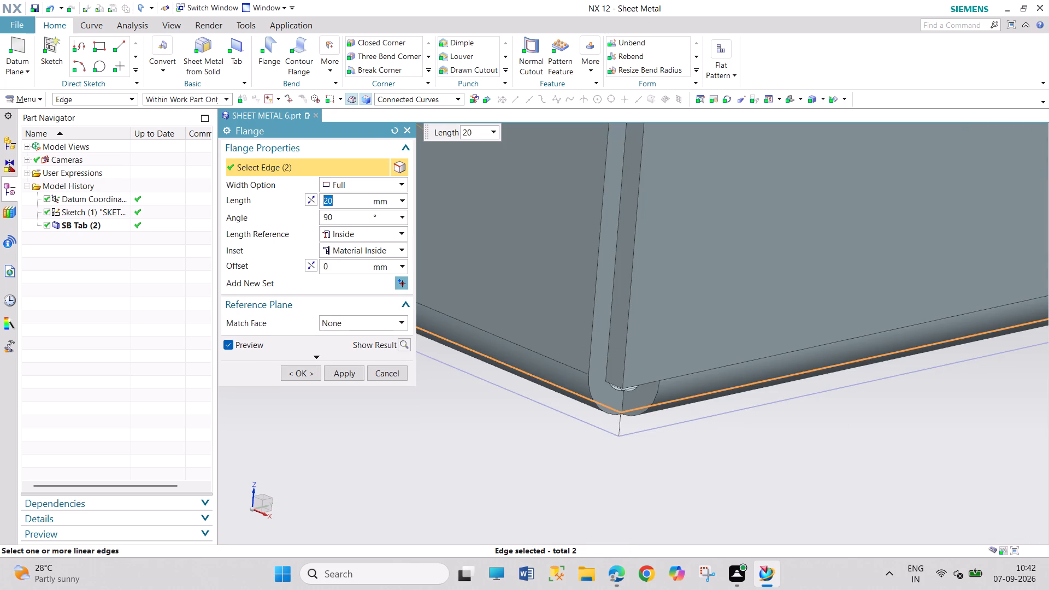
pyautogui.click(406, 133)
# Create full-width 46 mm flanges at 90° with Material Inside inset on the base tab's +X, -Y and -X edges.
pyautogui.scroll(4, 605, 483)
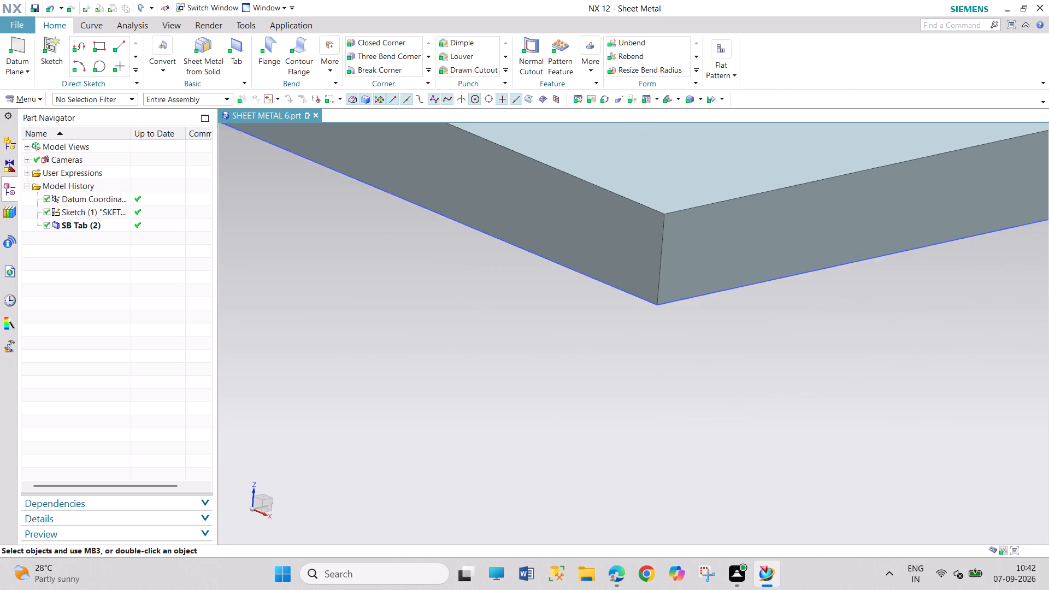
pyautogui.scroll(4, 604, 481)
pyautogui.scroll(-19, 630, 407)
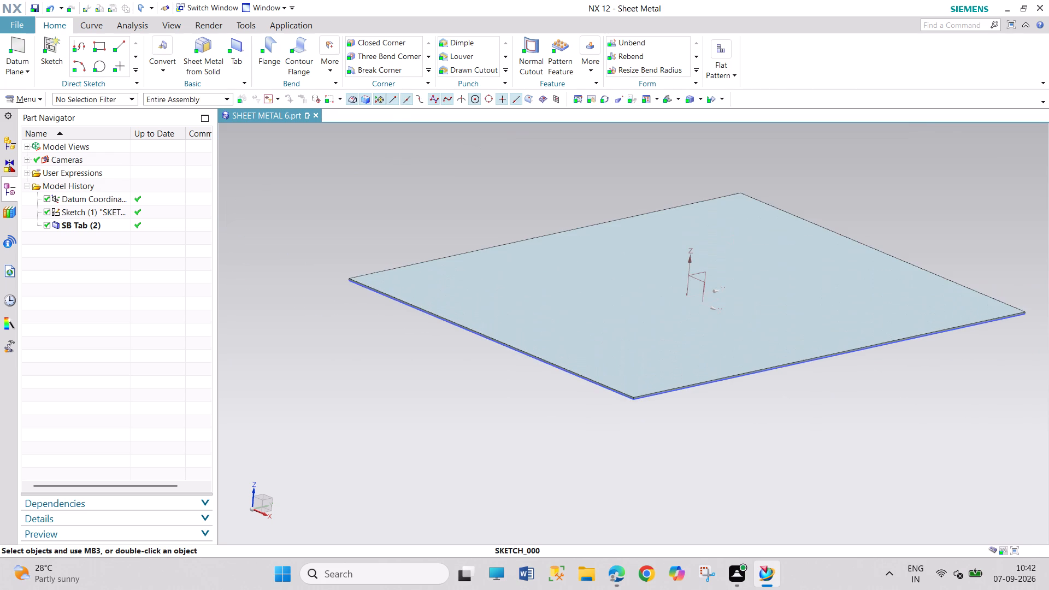
pyautogui.click(273, 45)
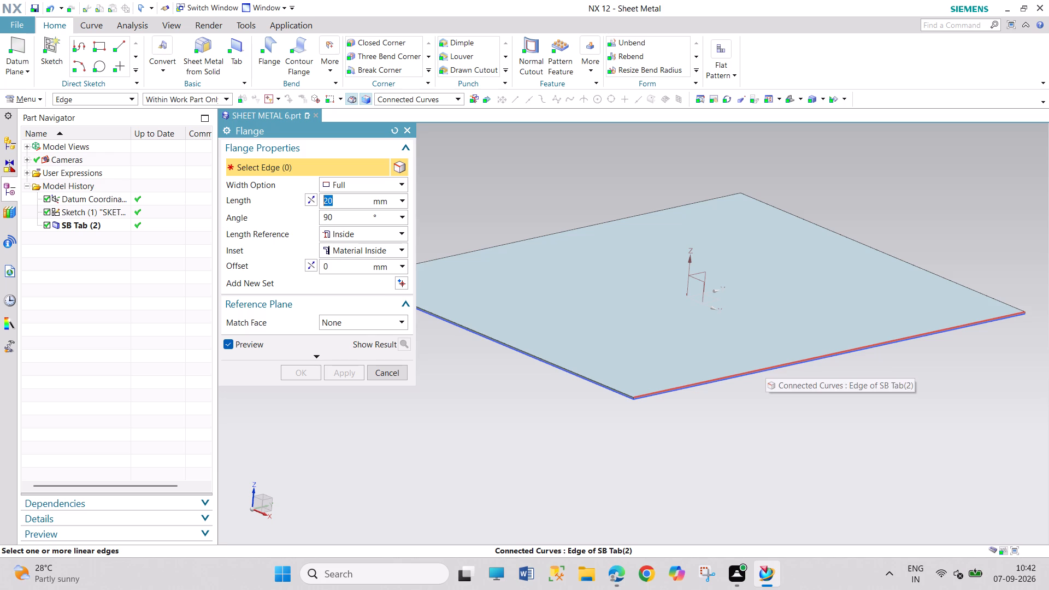
pyautogui.click(765, 364)
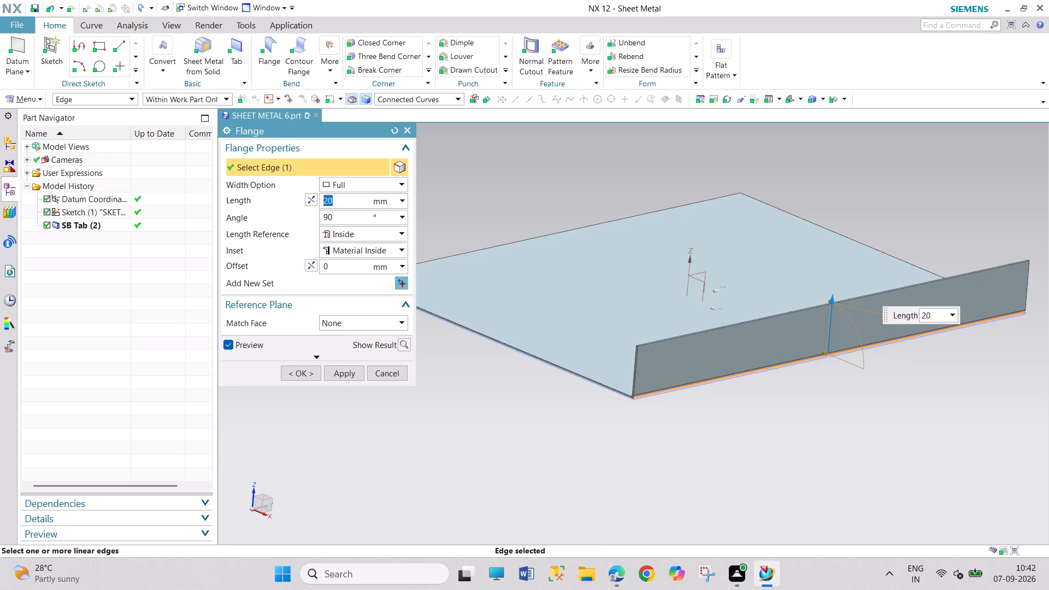
pyautogui.write('46')
pyautogui.click(528, 354)
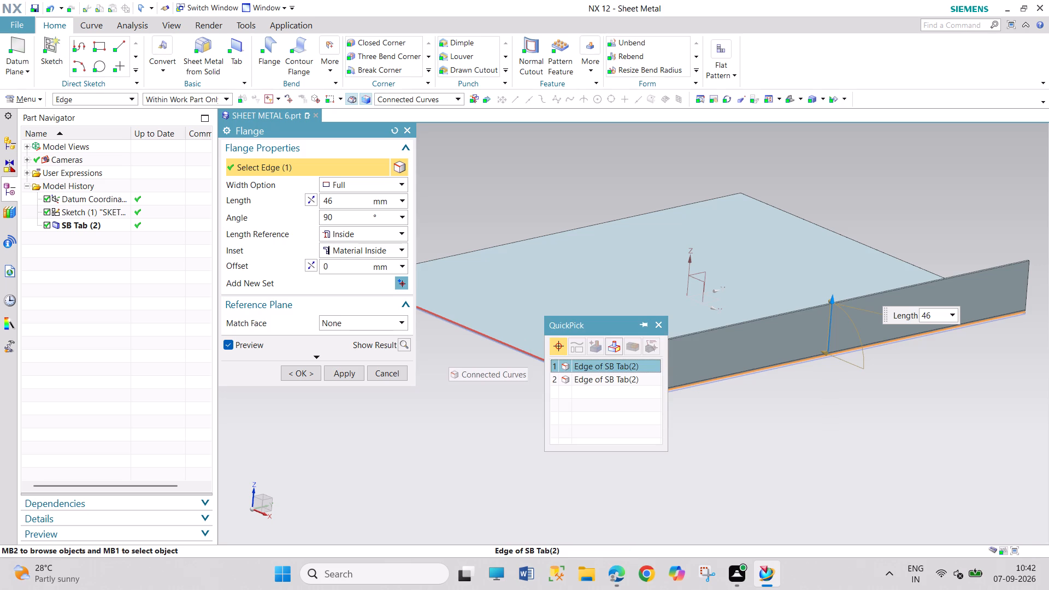
pyautogui.click(590, 367)
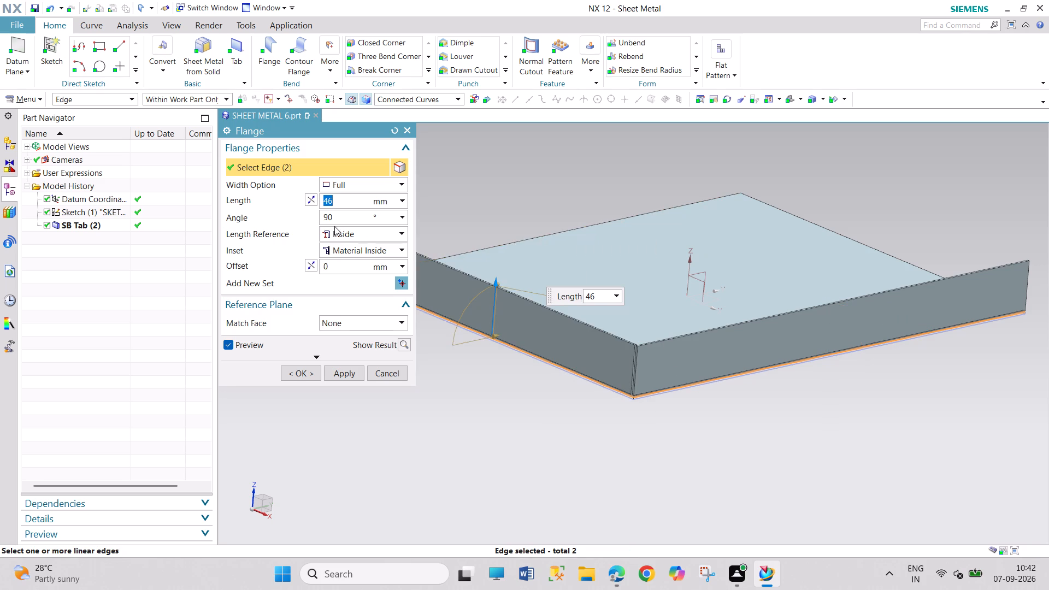
pyautogui.click(507, 240)
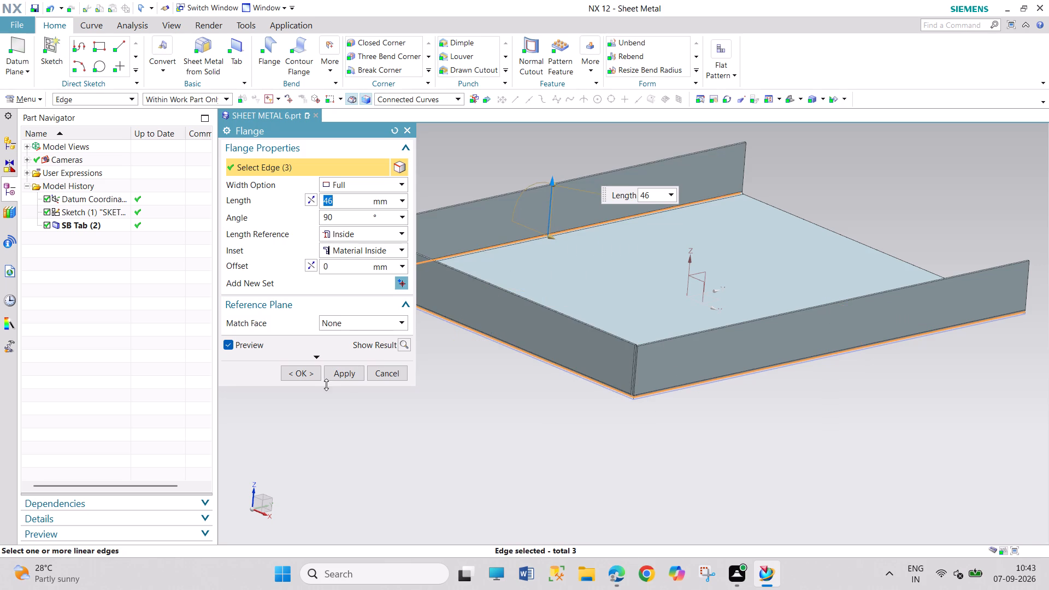
pyautogui.doubleClick(347, 203)
pyautogui.write('46')
pyautogui.press('Return')
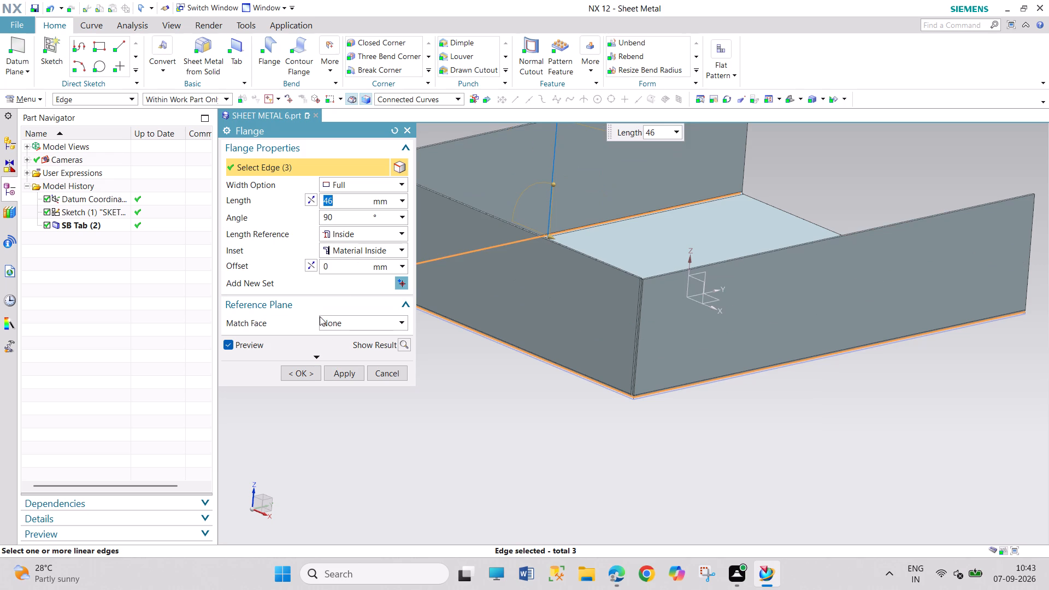
pyautogui.click(313, 371)
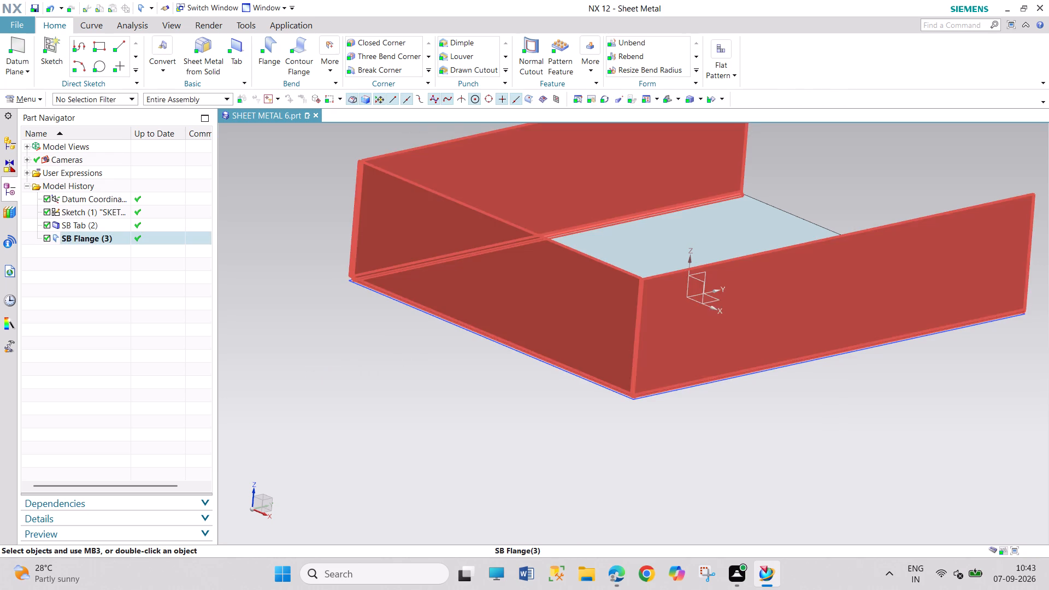
# Examine the junction of the new walls at the +X/-Y corner from top to base.
pyautogui.scroll(-2, 804, 376)
pyautogui.scroll(2, 804, 379)
pyautogui.scroll(-2, 814, 387)
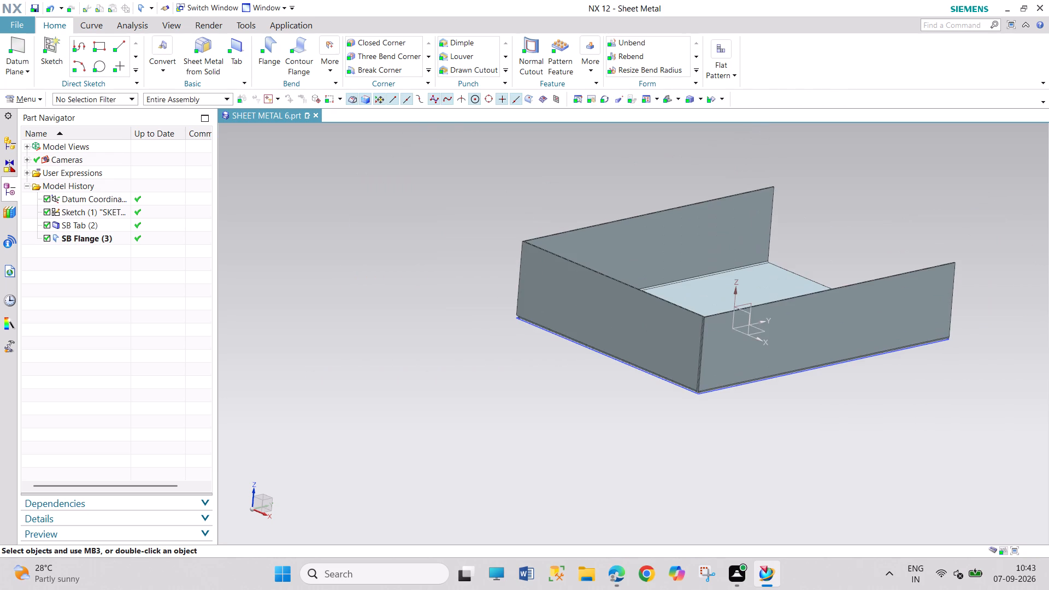
pyautogui.scroll(2, 1010, 268)
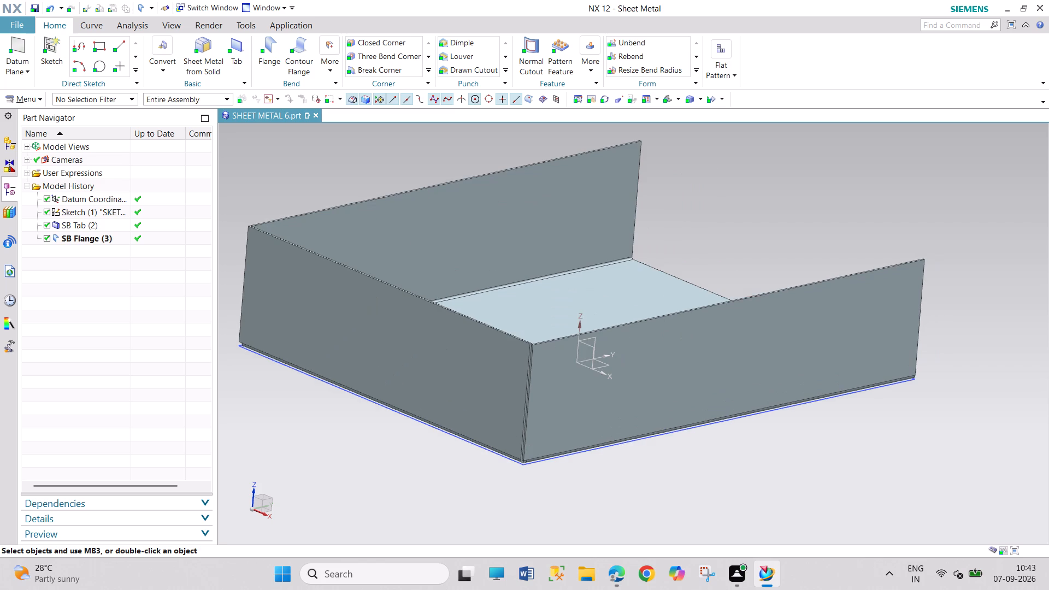
pyautogui.scroll(8, 528, 383)
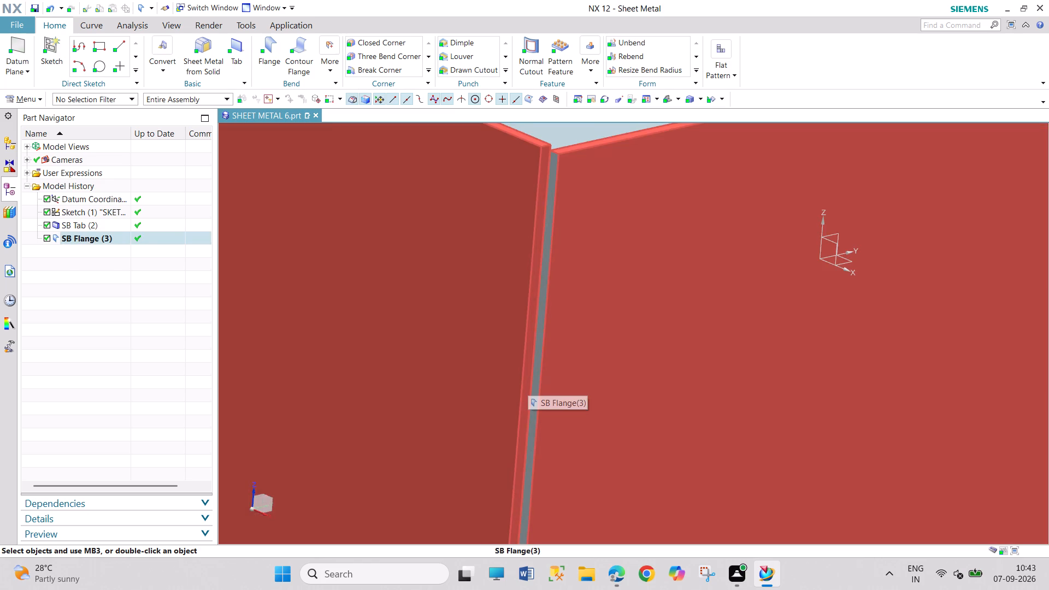
pyautogui.scroll(3, 556, 346)
pyautogui.scroll(-9, 556, 345)
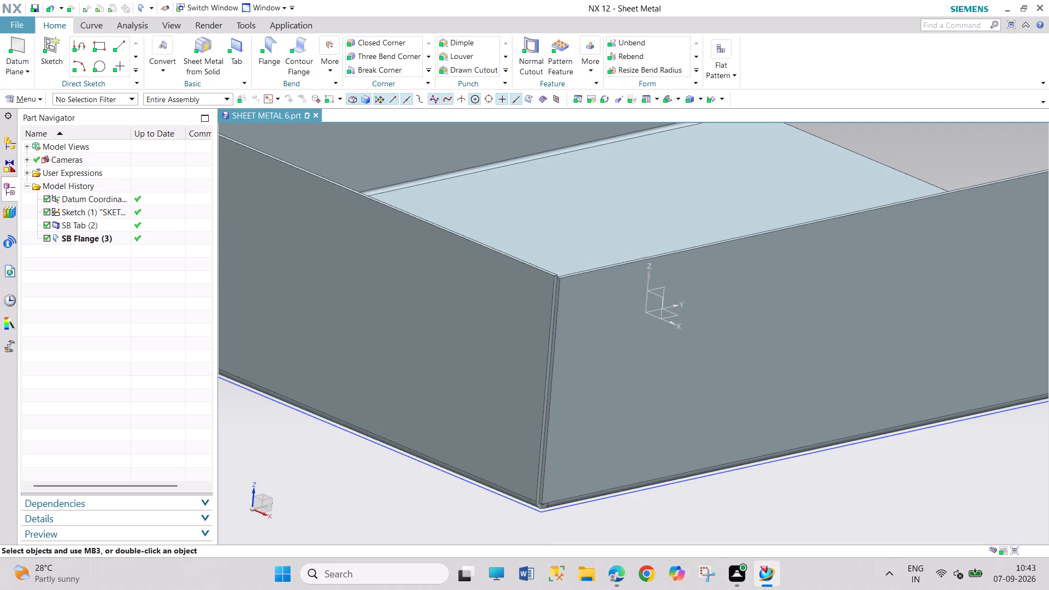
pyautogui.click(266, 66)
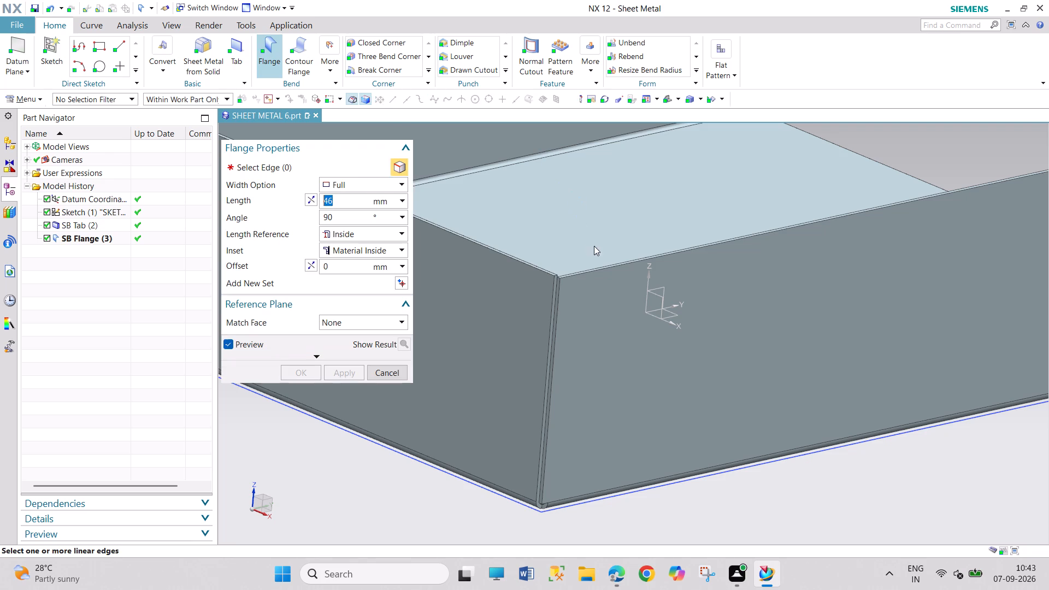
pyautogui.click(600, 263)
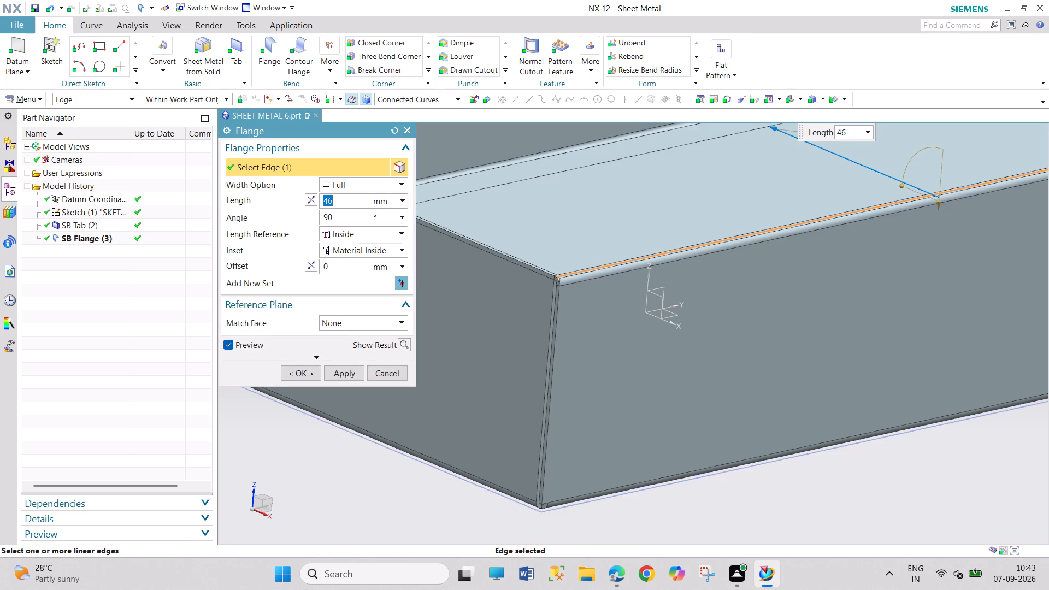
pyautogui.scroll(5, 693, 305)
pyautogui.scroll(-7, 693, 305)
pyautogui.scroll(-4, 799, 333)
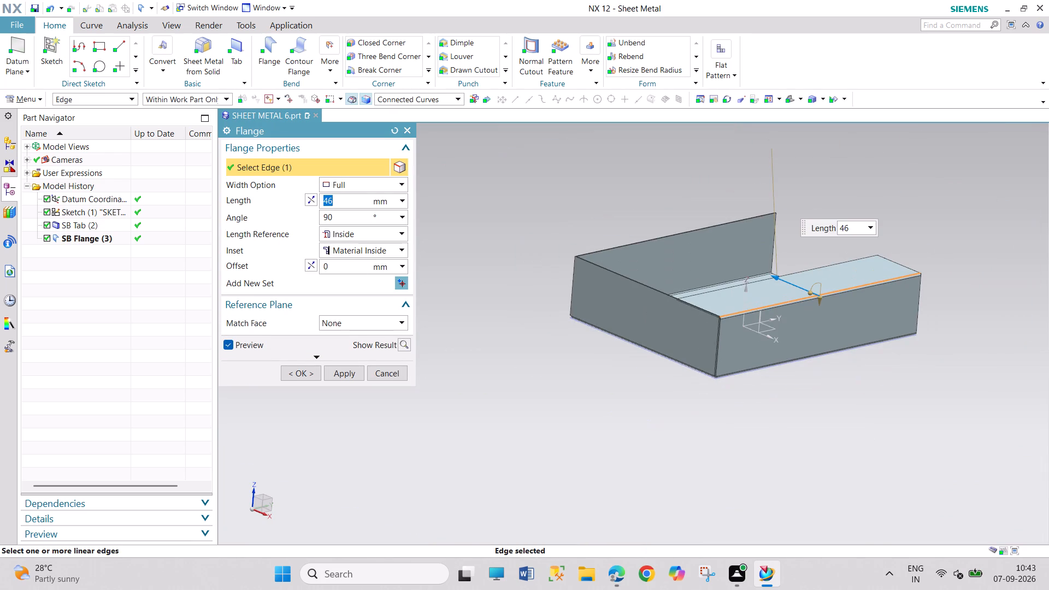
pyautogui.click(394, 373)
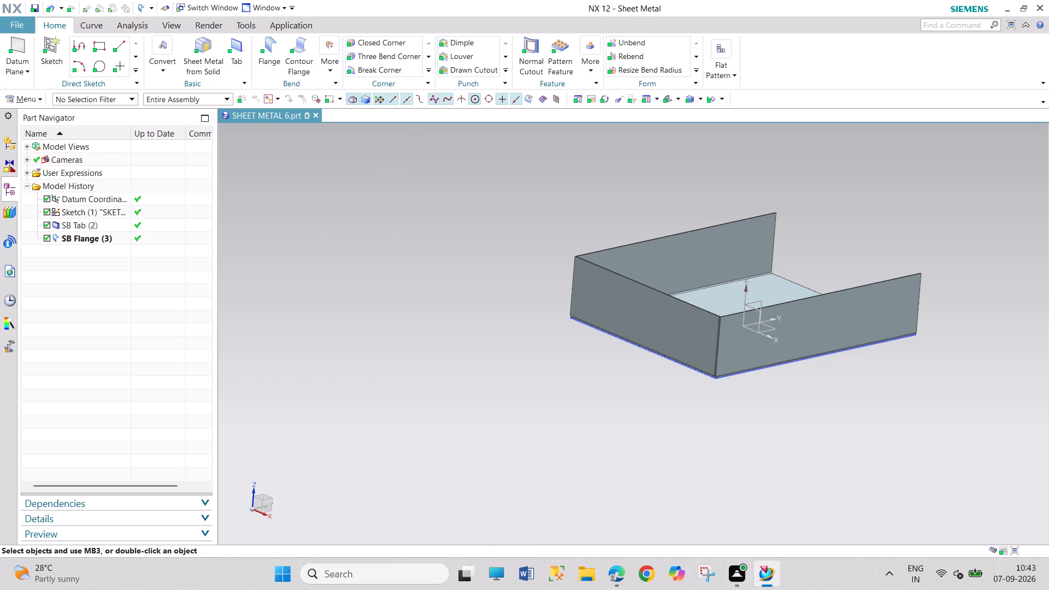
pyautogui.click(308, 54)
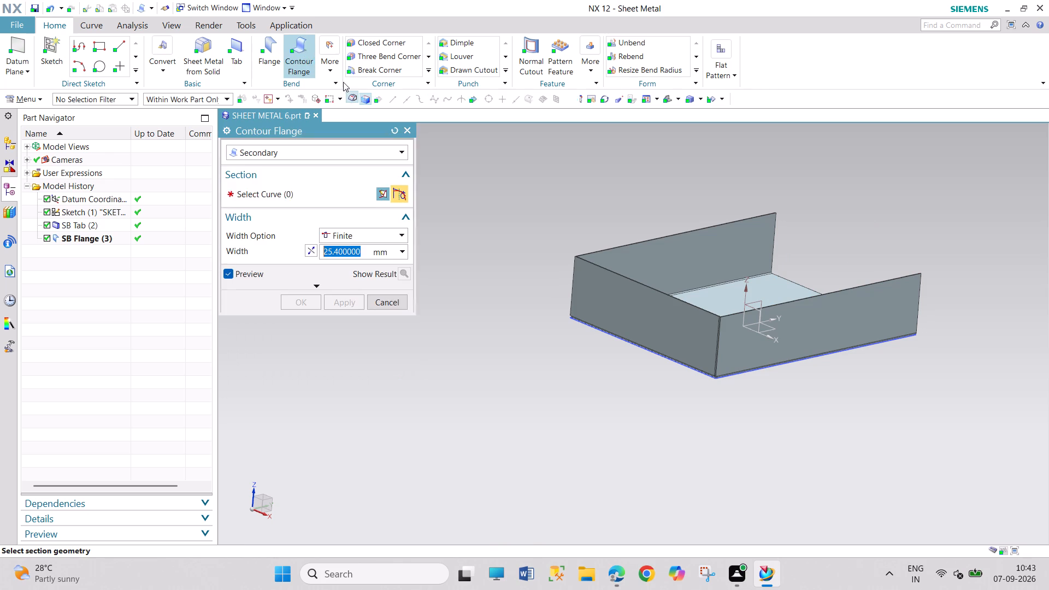
# Create a full-width 38 mm flange at 90° with Material Inside inset on the +X wall's top edge, reversed to point outward.
pyautogui.click(266, 52)
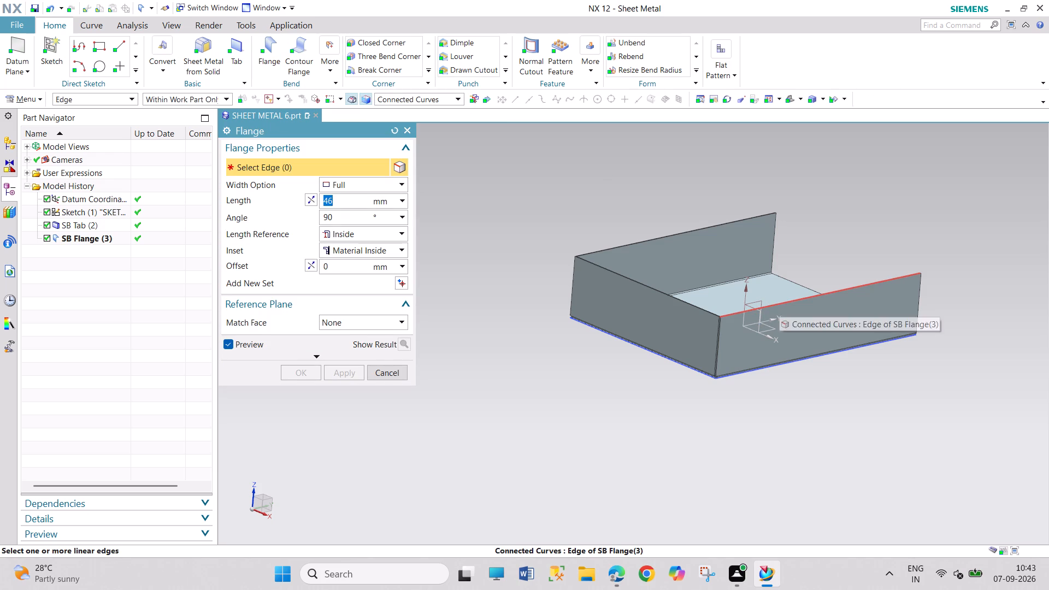
pyautogui.click(779, 303)
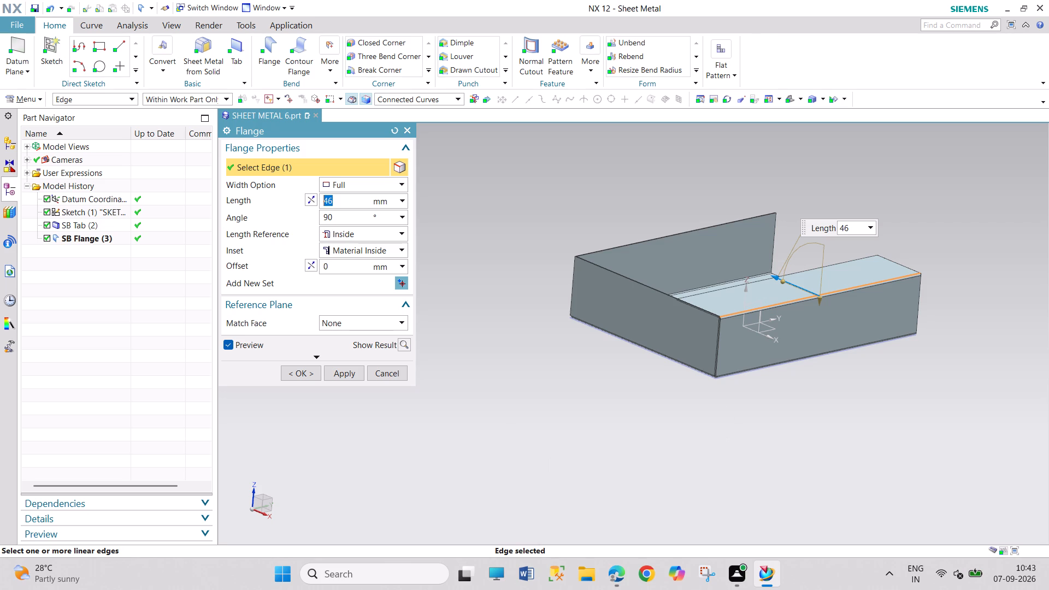
pyautogui.write('38')
pyautogui.press('Return')
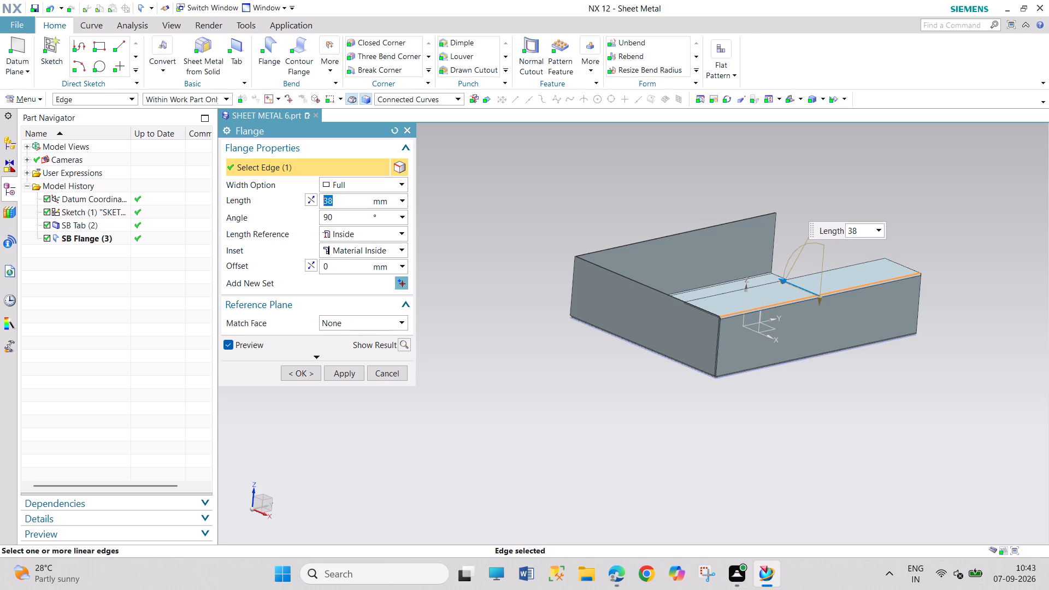
pyautogui.scroll(1, 686, 408)
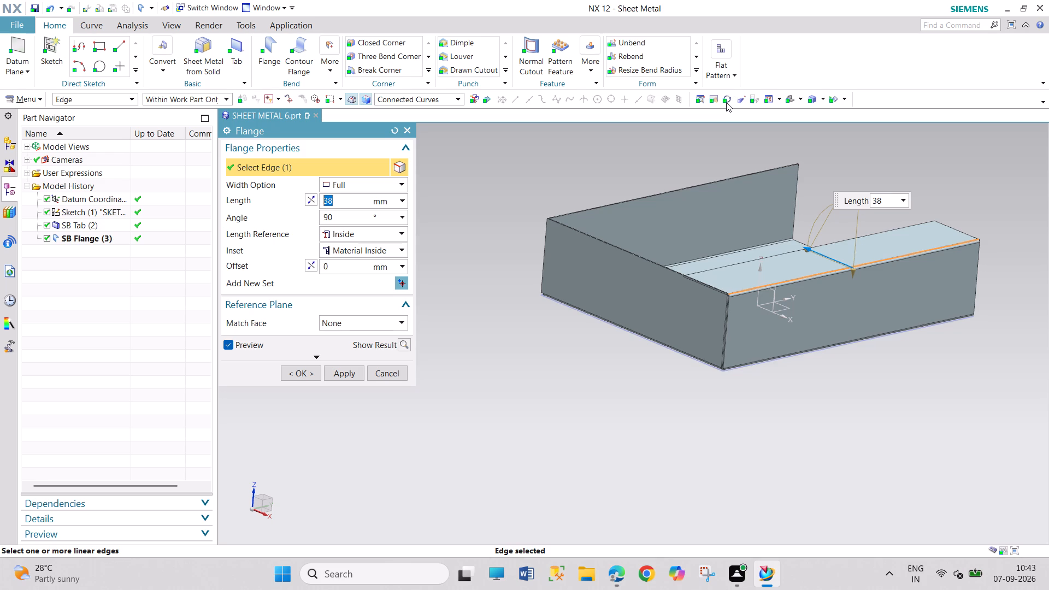
pyautogui.click(726, 102)
pyautogui.moveTo(876, 411); pyautogui.dragTo(759, 468)
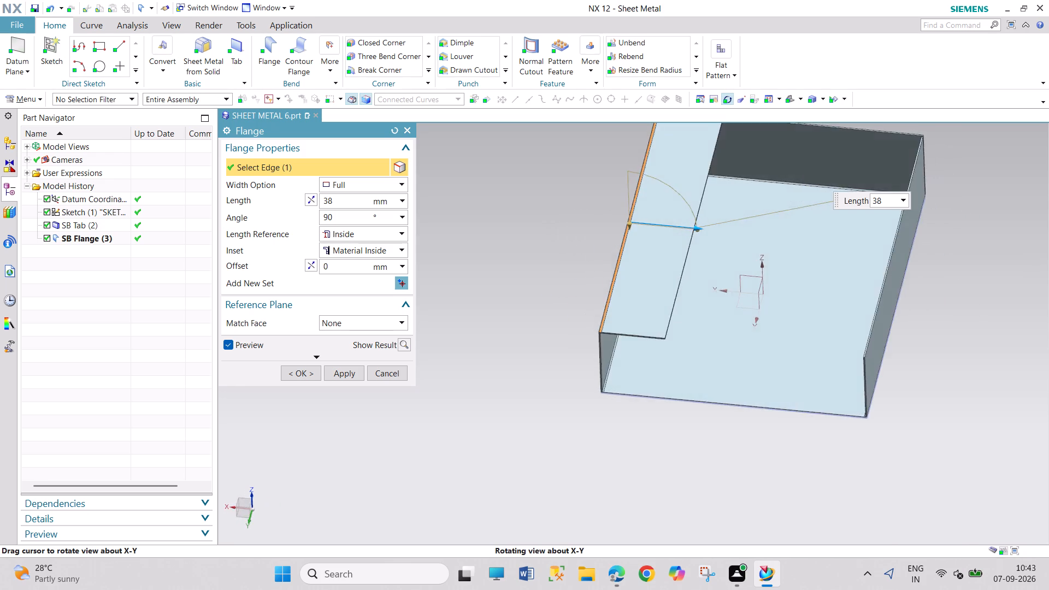
pyautogui.moveTo(759, 468); pyautogui.dragTo(789, 479)
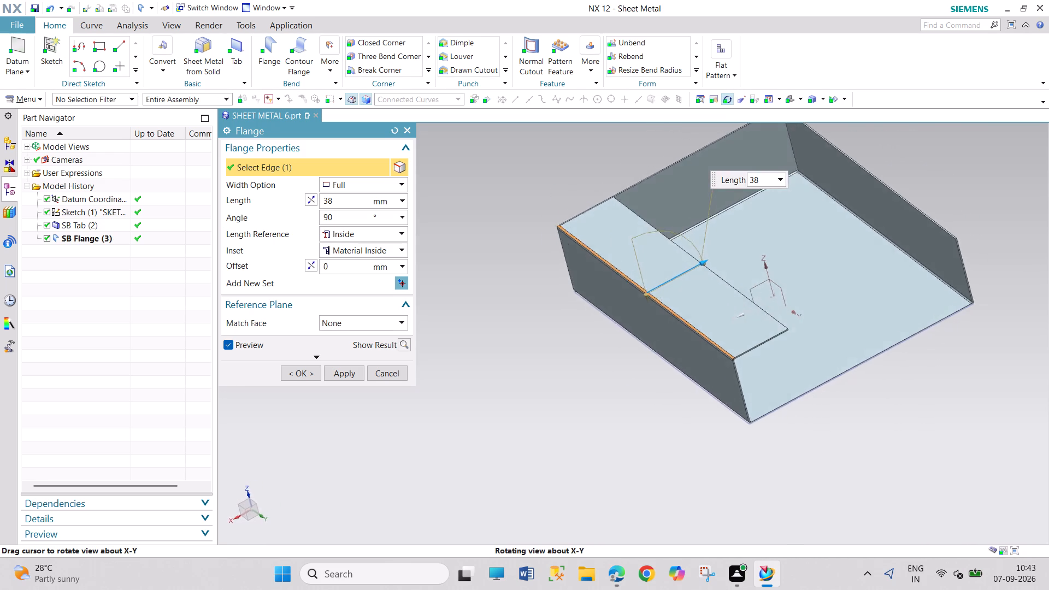
pyautogui.moveTo(789, 479); pyautogui.dragTo(830, 474)
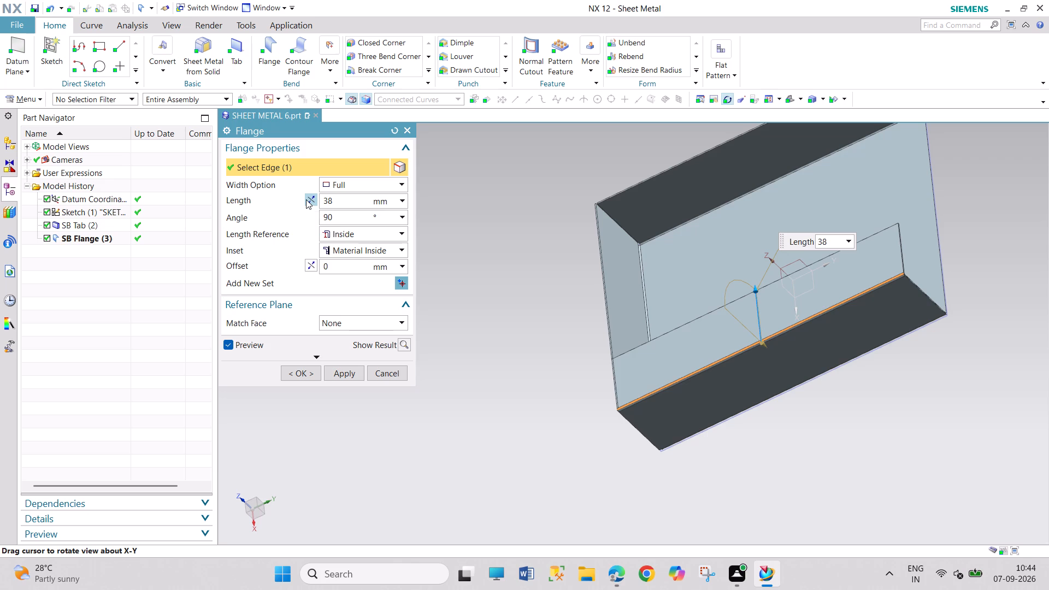
pyautogui.click(306, 199)
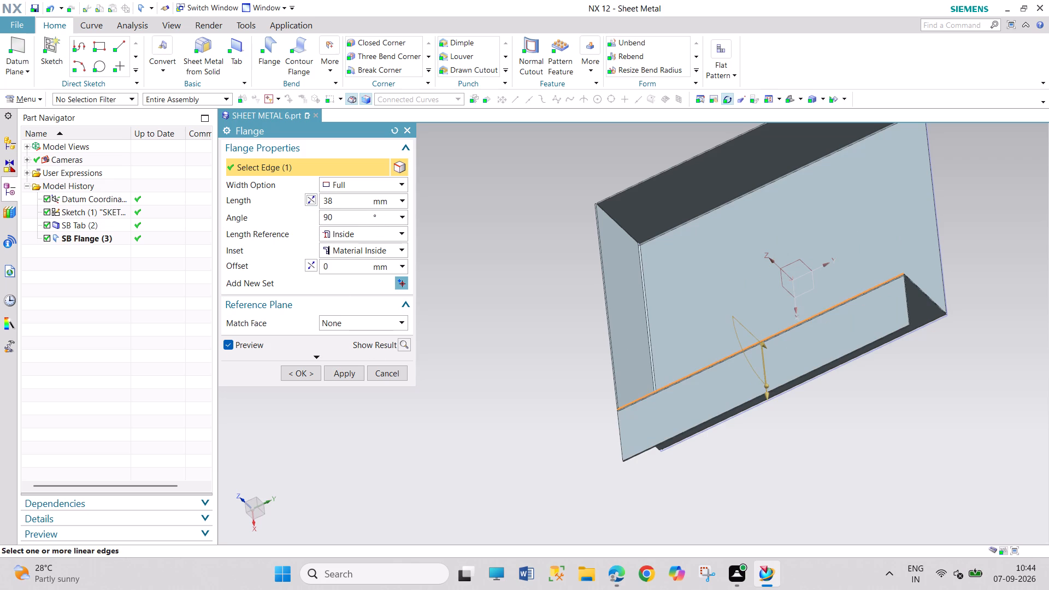
pyautogui.click(611, 355)
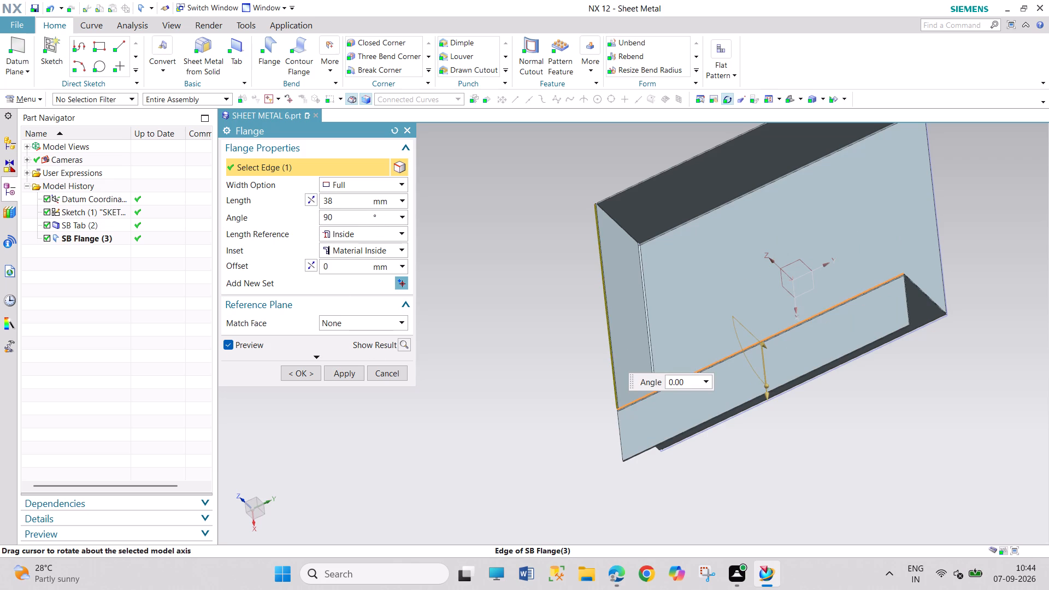
pyautogui.scroll(-3, 603, 379)
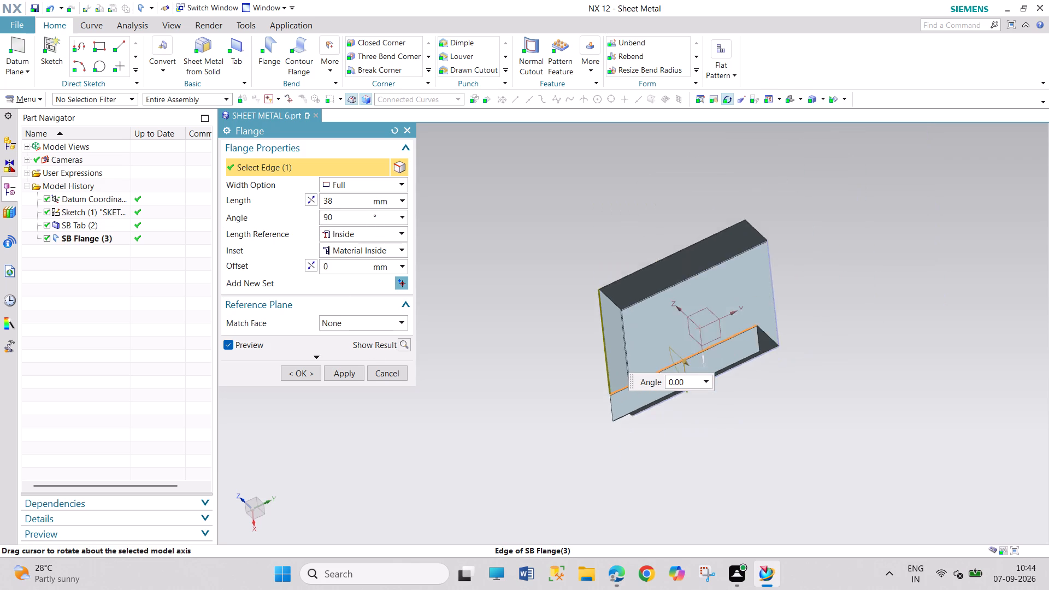
pyautogui.scroll(8, 602, 382)
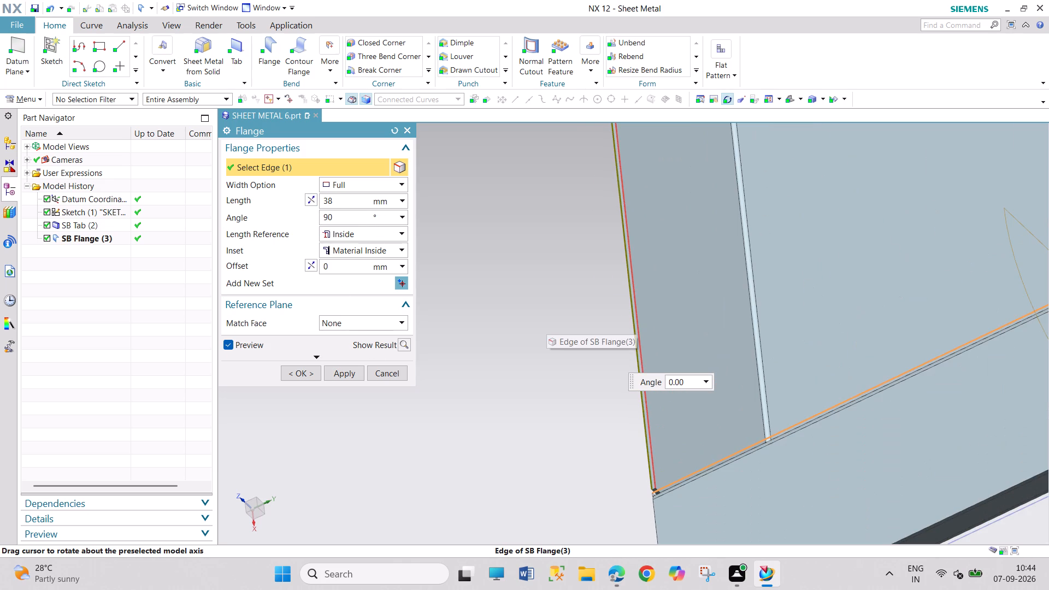
pyautogui.click(642, 365)
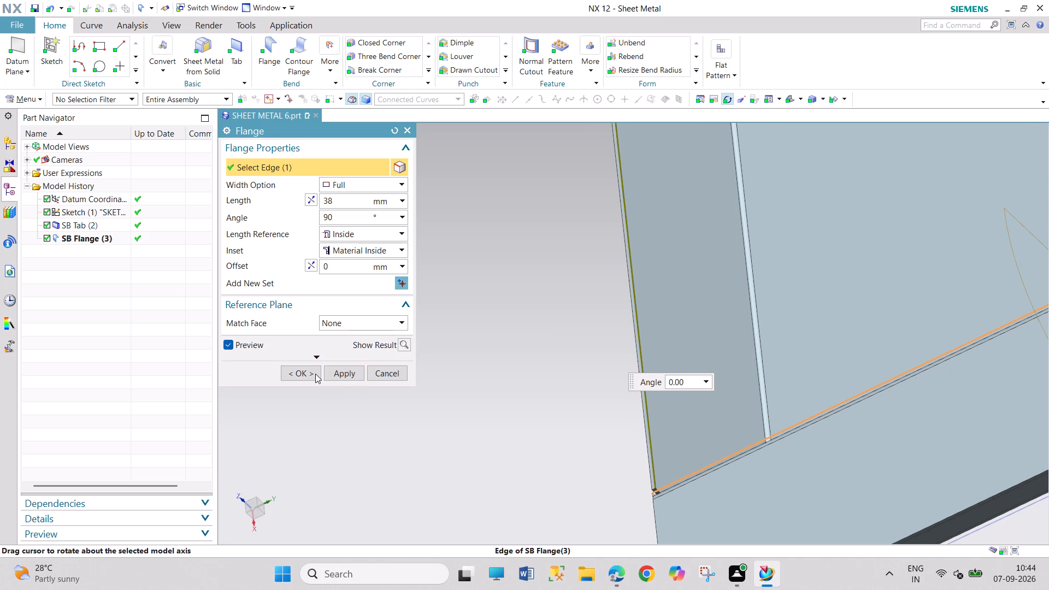
pyautogui.click(315, 374)
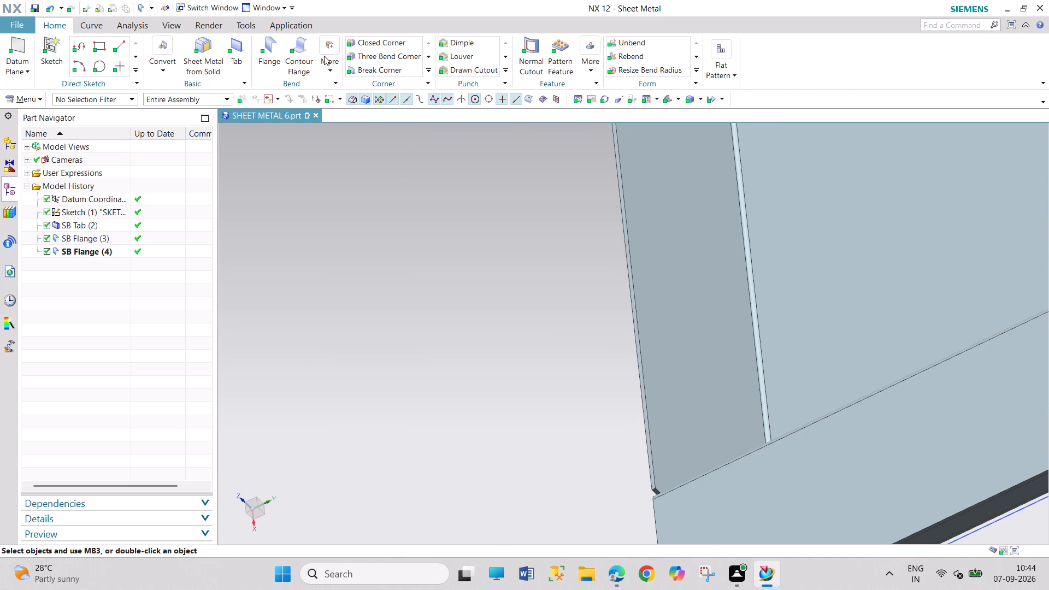
# Create a full-width 38 mm outward flange at 90° with Material Inside inset on the -Y wall's top edge.
pyautogui.click(267, 49)
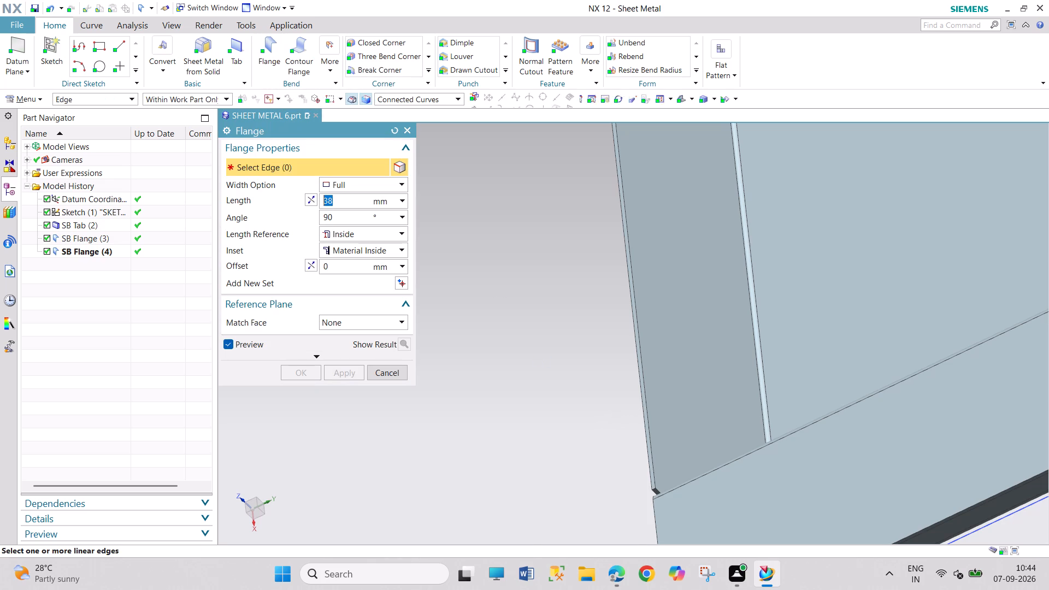
pyautogui.click(638, 407)
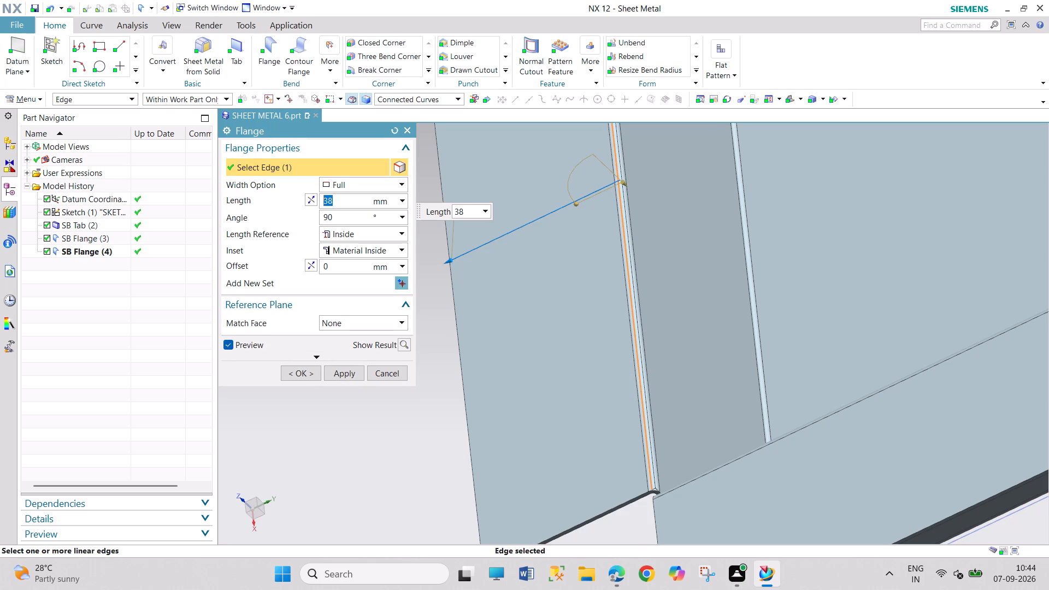
pyautogui.click(291, 371)
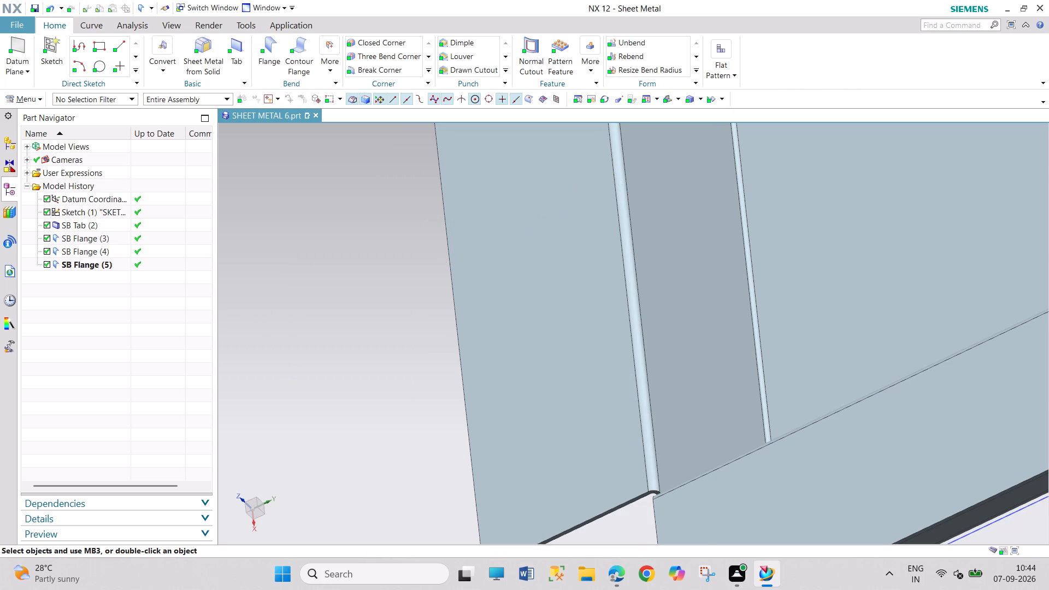
# Create a full-width 38 mm flange at 90° with Material Inside inset on the -X wall's top edge, reversed to point outward.
pyautogui.scroll(-4, 686, 321)
pyautogui.scroll(-5, 756, 297)
pyautogui.scroll(4, 841, 179)
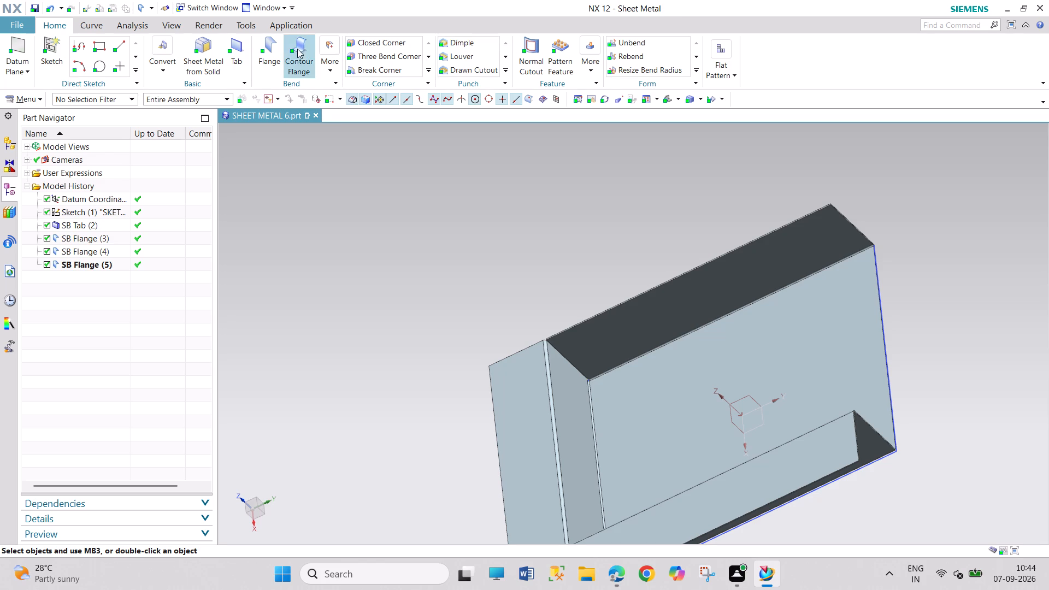
pyautogui.click(272, 49)
pyautogui.scroll(4, 688, 270)
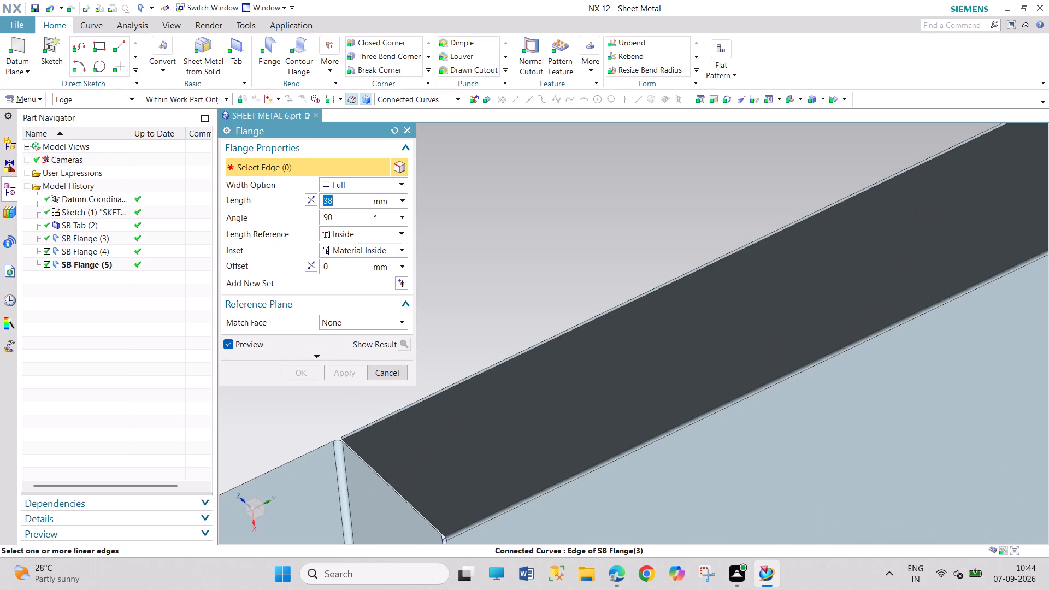
pyautogui.click(648, 294)
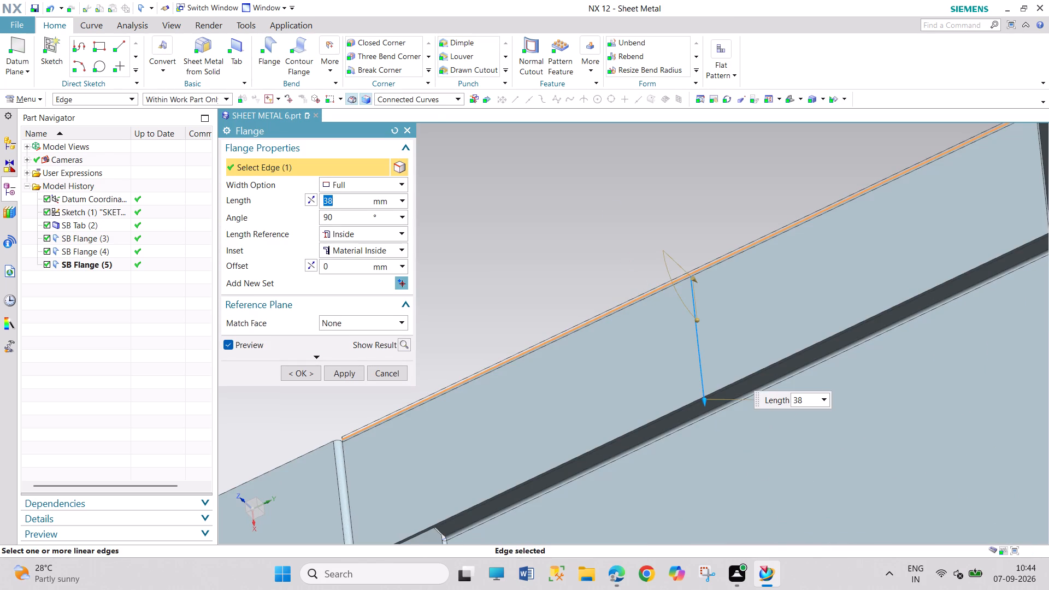
pyautogui.click(313, 197)
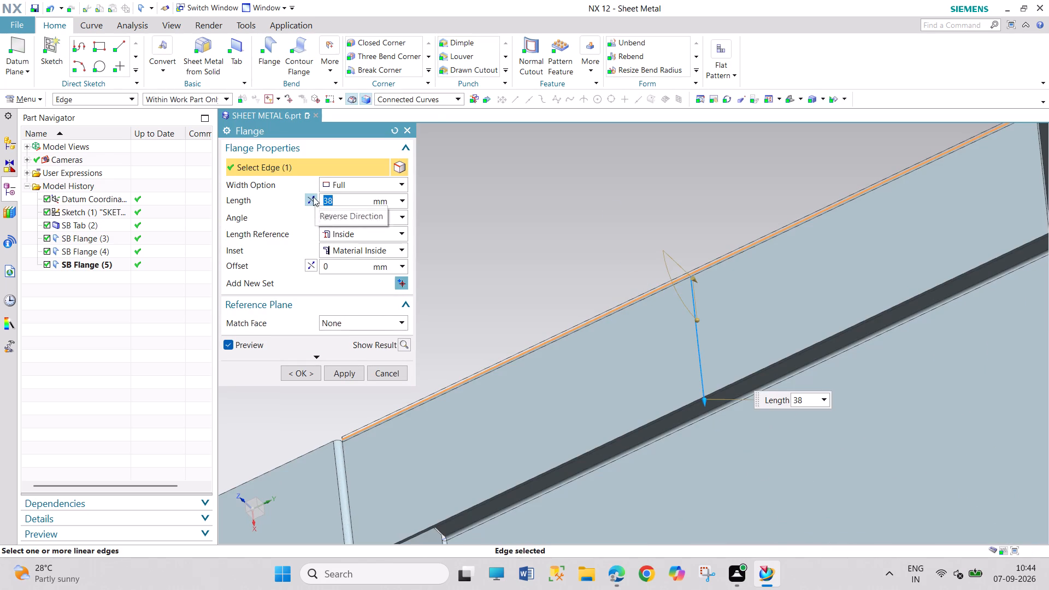
pyautogui.click(293, 377)
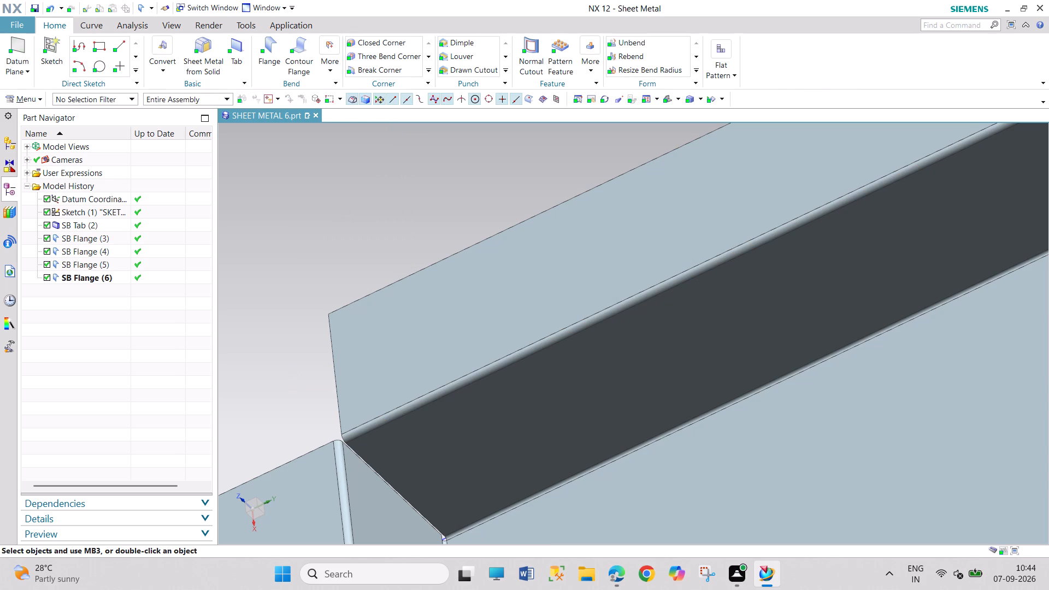
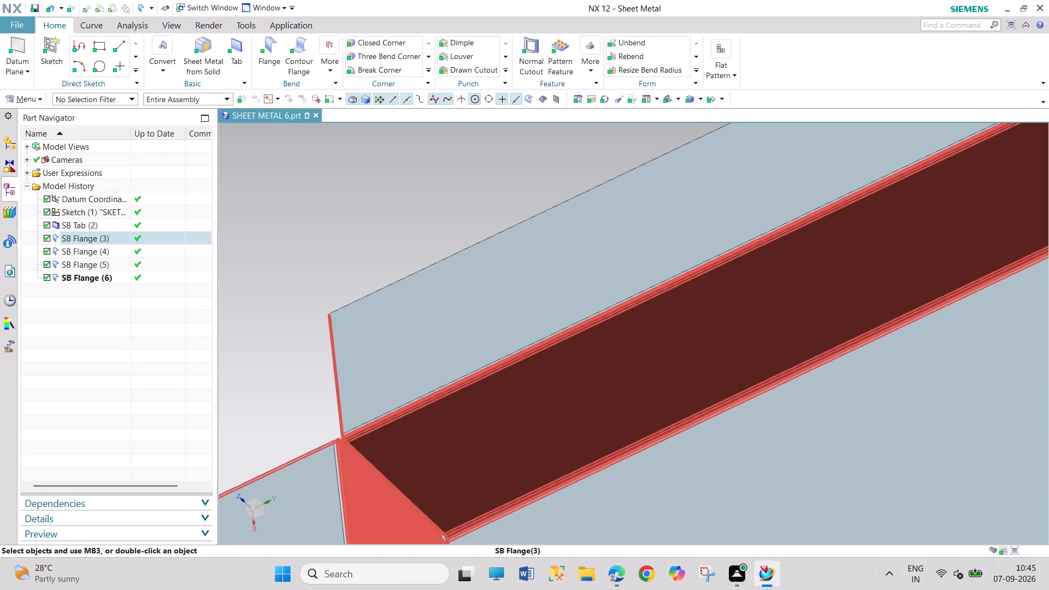
# Examine the junction of the new 38 mm outward flanges at the +X/-Y corner.
pyautogui.scroll(4, 310, 363)
pyautogui.scroll(-6, 312, 364)
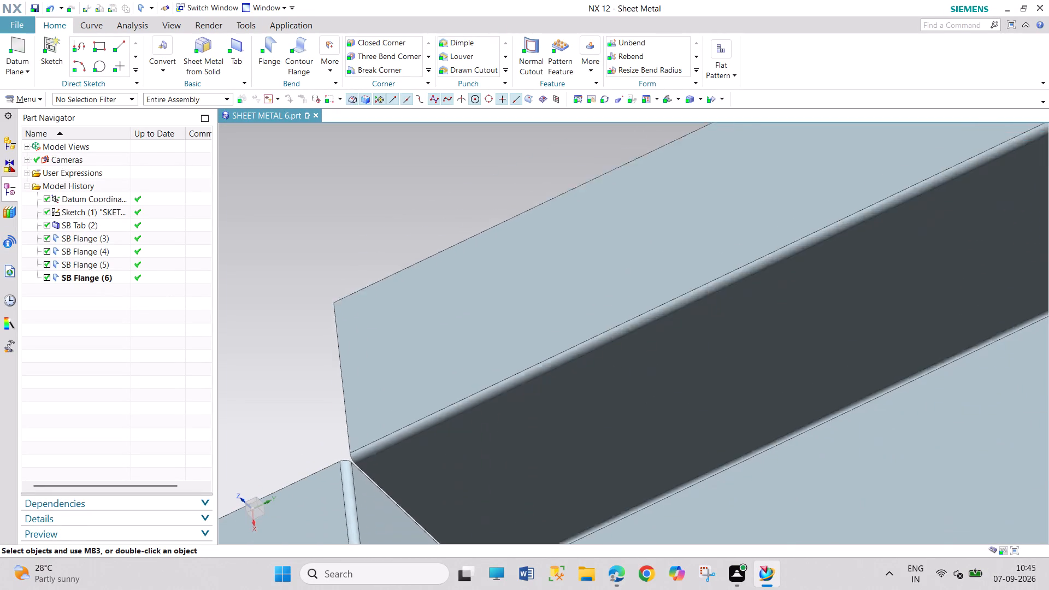
pyautogui.scroll(-6, 312, 365)
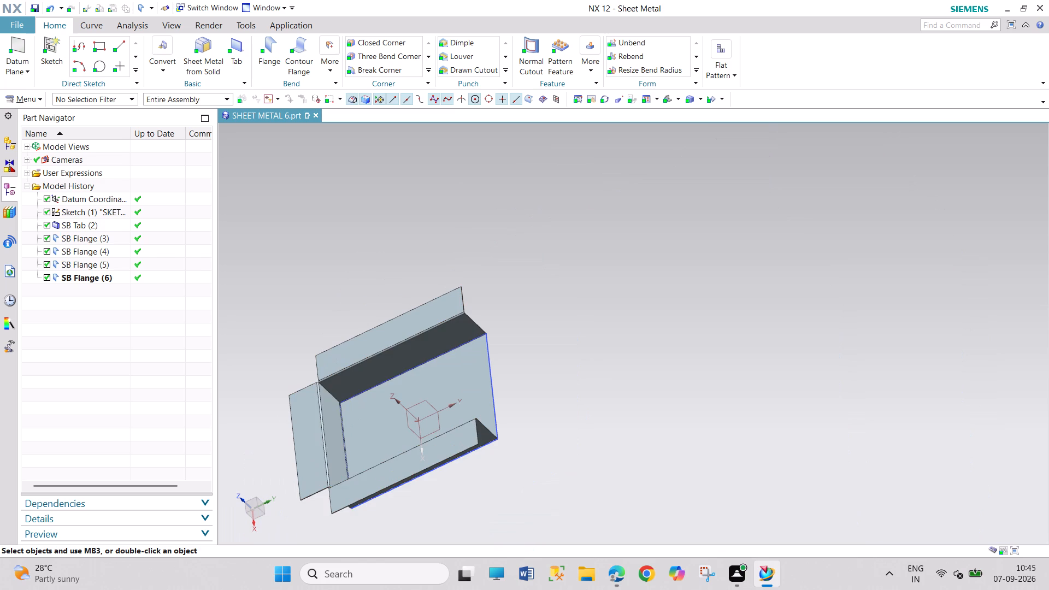
pyautogui.scroll(1, 433, 186)
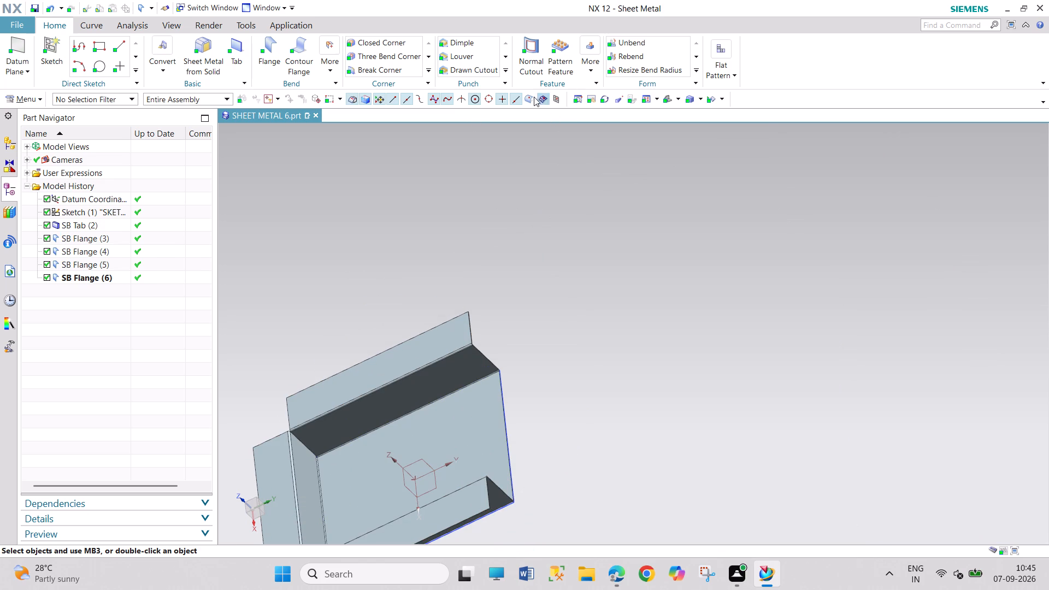
pyautogui.click(663, 101)
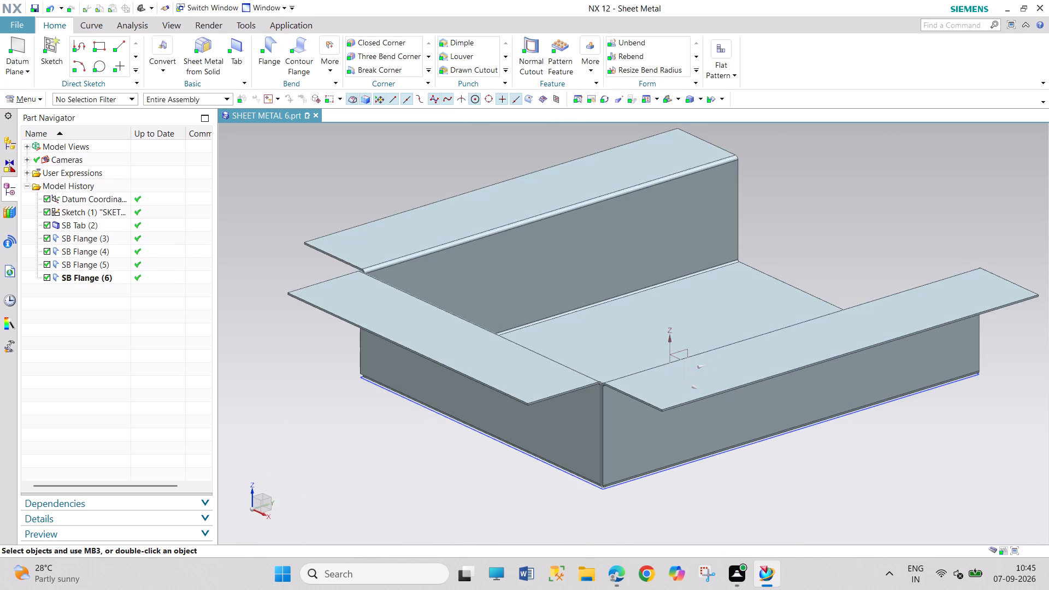
pyautogui.scroll(3, 623, 414)
pyautogui.scroll(4, 612, 341)
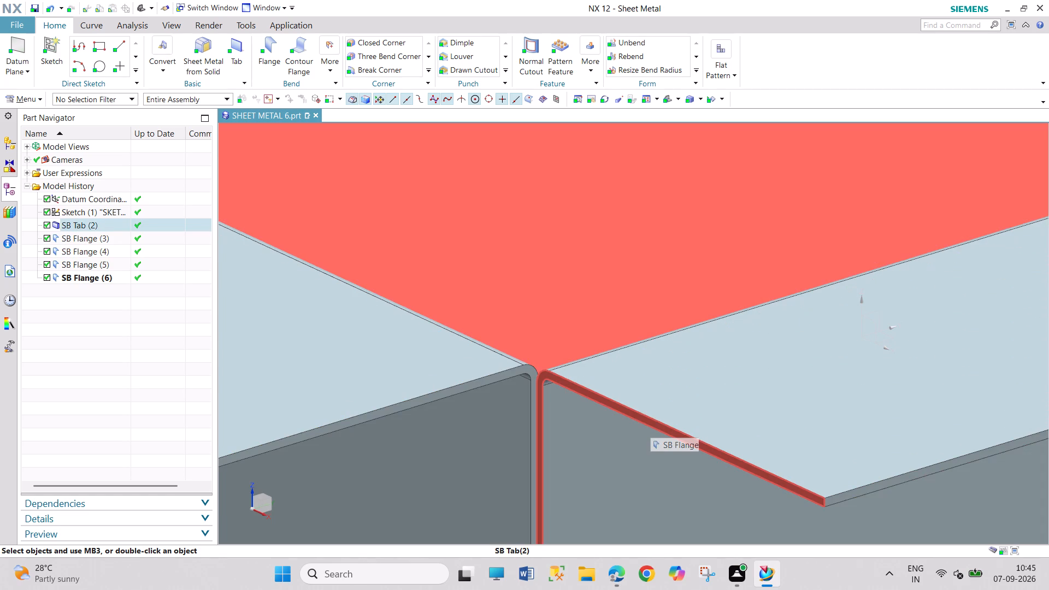
pyautogui.scroll(1, 646, 421)
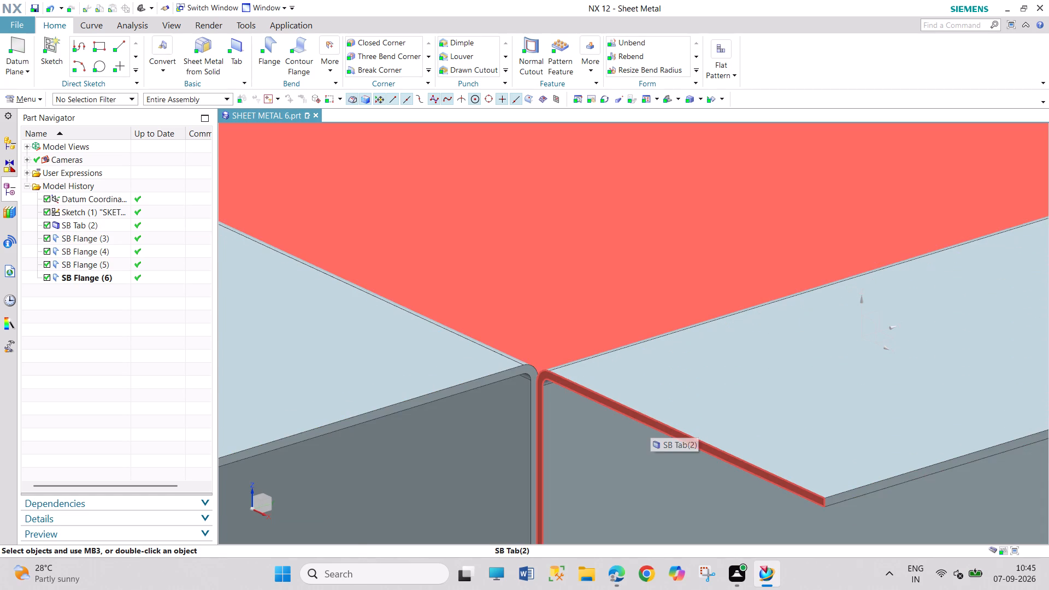
pyautogui.scroll(-8, 646, 421)
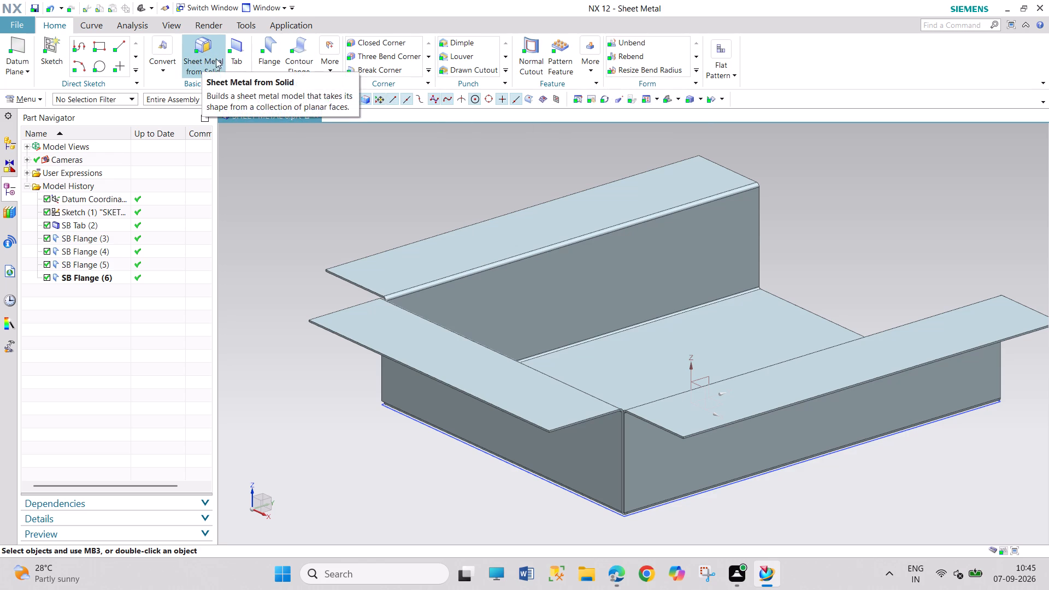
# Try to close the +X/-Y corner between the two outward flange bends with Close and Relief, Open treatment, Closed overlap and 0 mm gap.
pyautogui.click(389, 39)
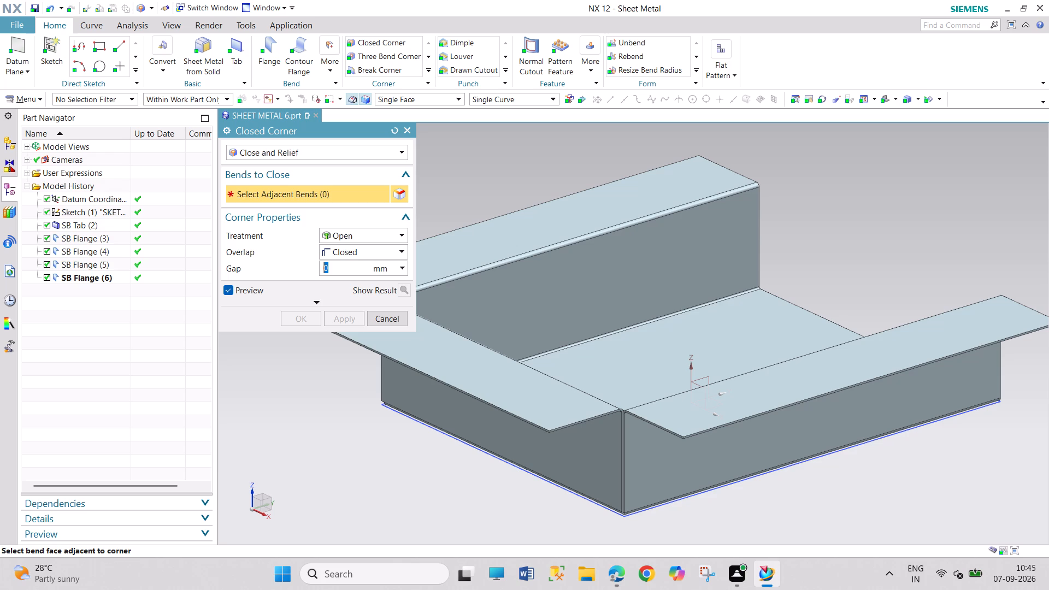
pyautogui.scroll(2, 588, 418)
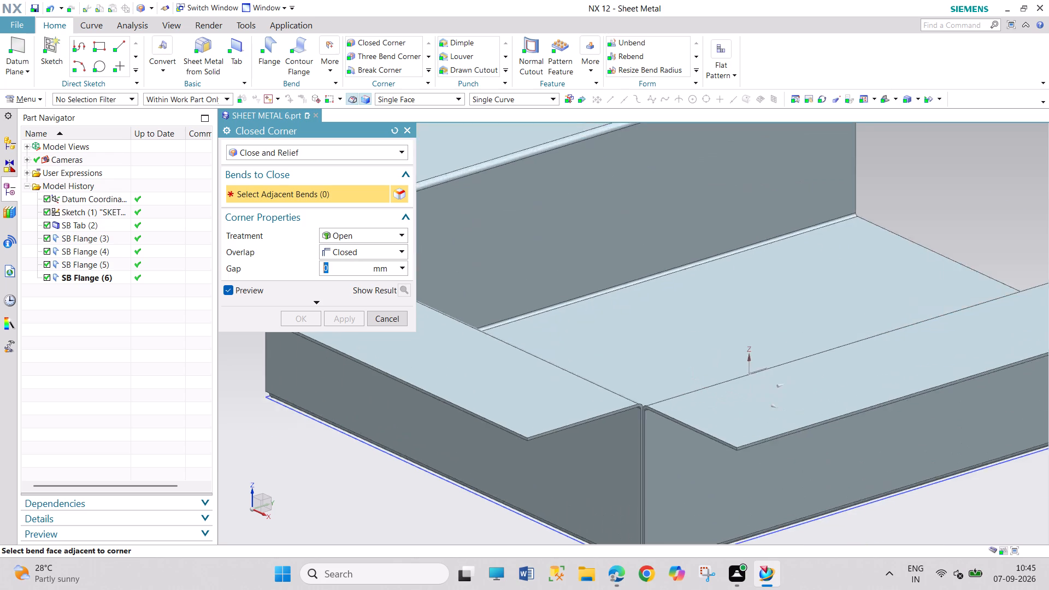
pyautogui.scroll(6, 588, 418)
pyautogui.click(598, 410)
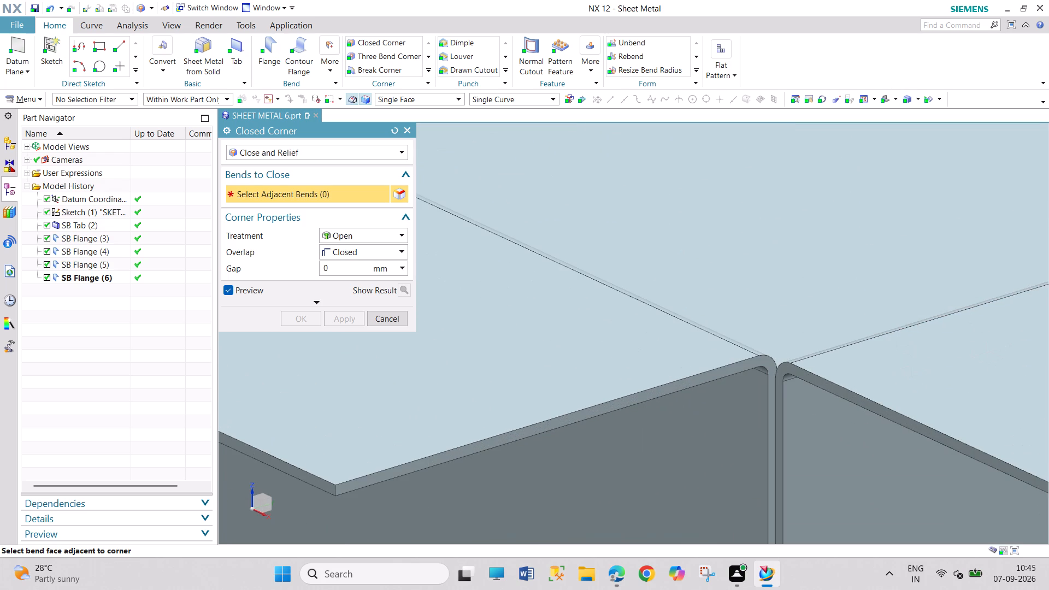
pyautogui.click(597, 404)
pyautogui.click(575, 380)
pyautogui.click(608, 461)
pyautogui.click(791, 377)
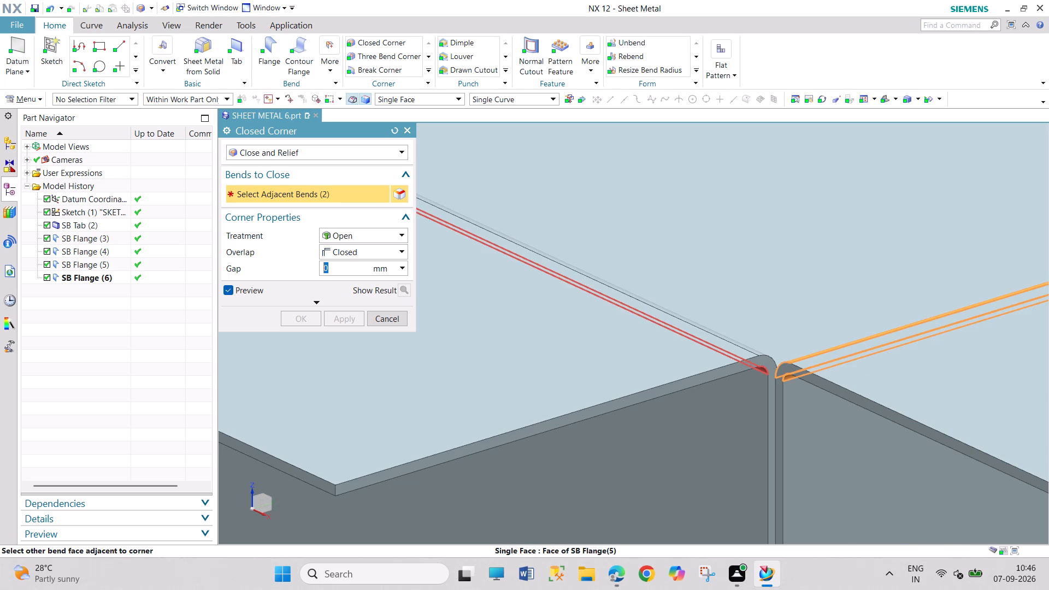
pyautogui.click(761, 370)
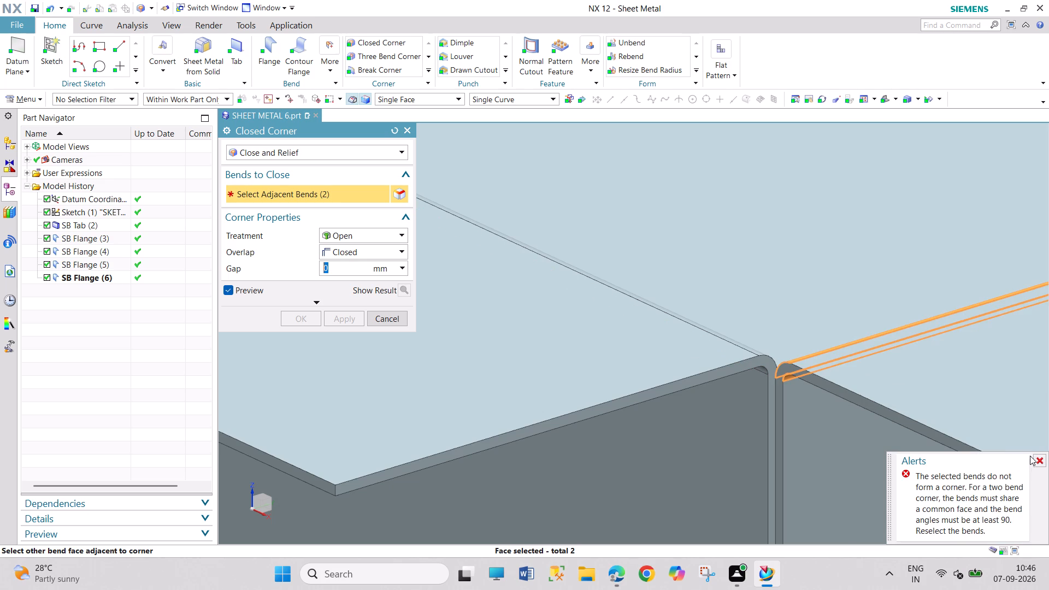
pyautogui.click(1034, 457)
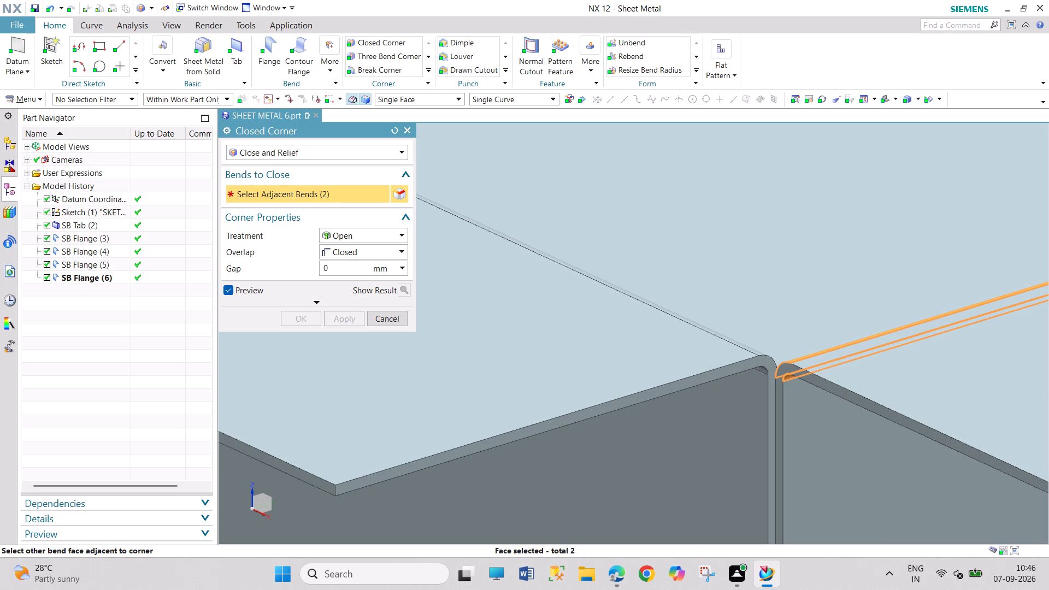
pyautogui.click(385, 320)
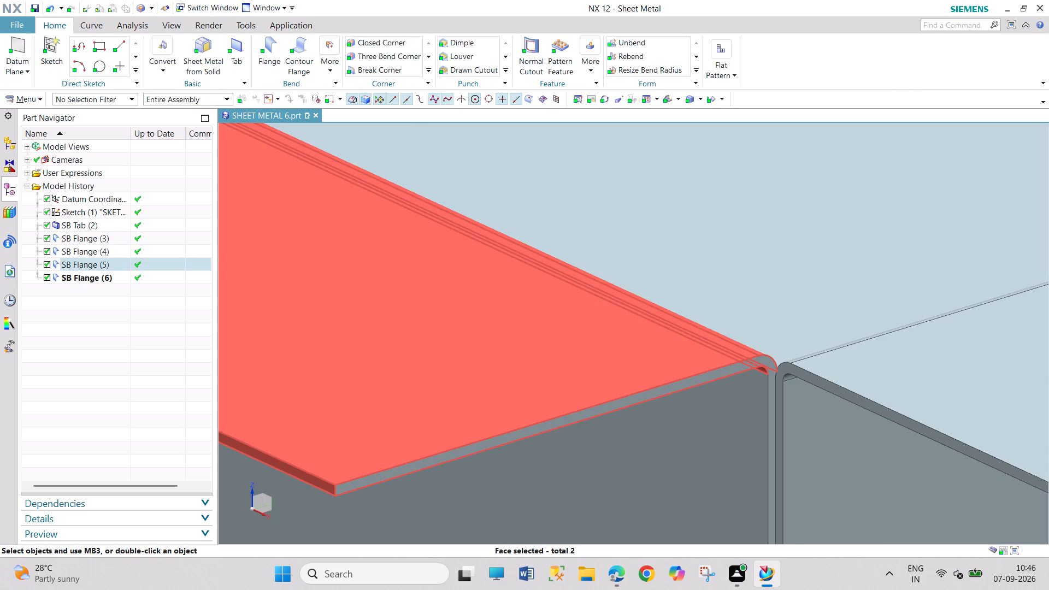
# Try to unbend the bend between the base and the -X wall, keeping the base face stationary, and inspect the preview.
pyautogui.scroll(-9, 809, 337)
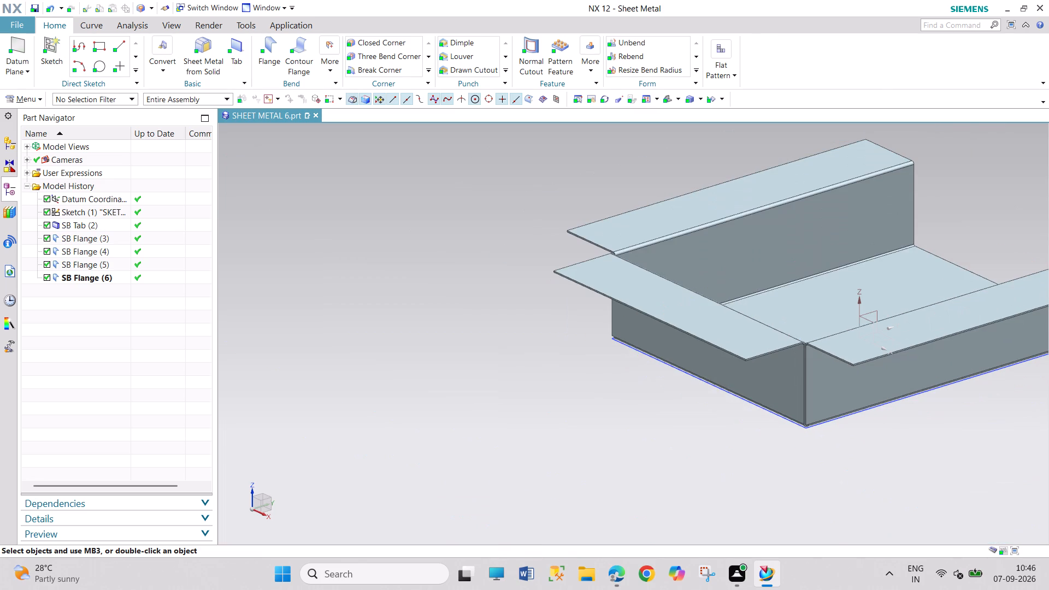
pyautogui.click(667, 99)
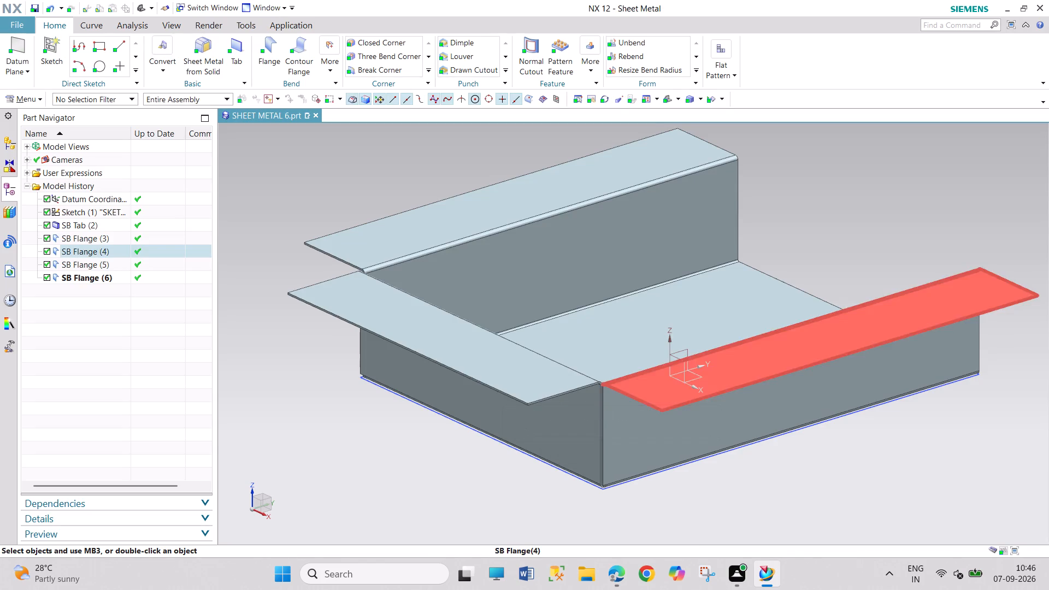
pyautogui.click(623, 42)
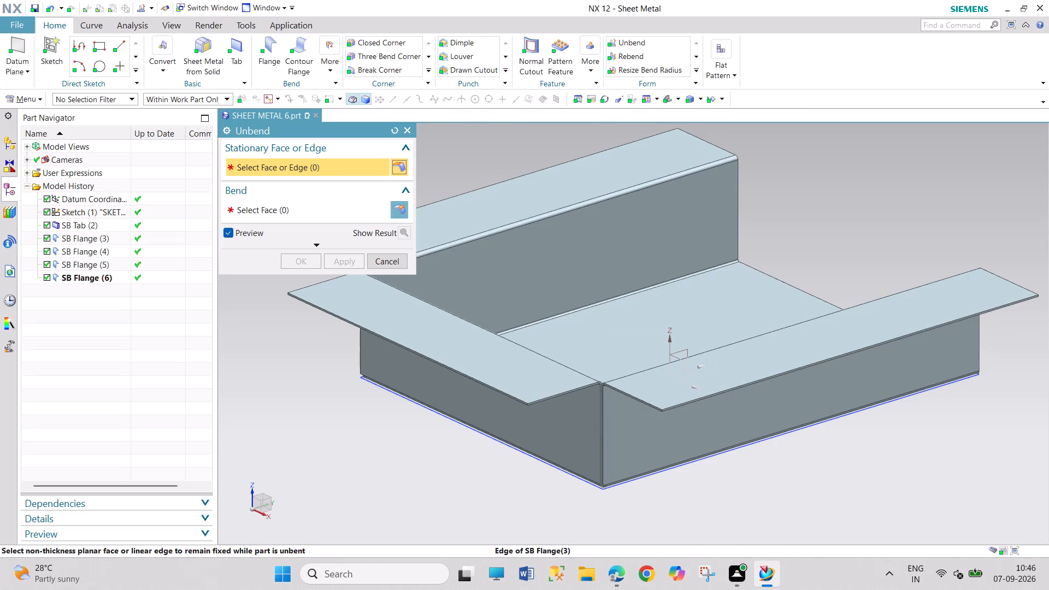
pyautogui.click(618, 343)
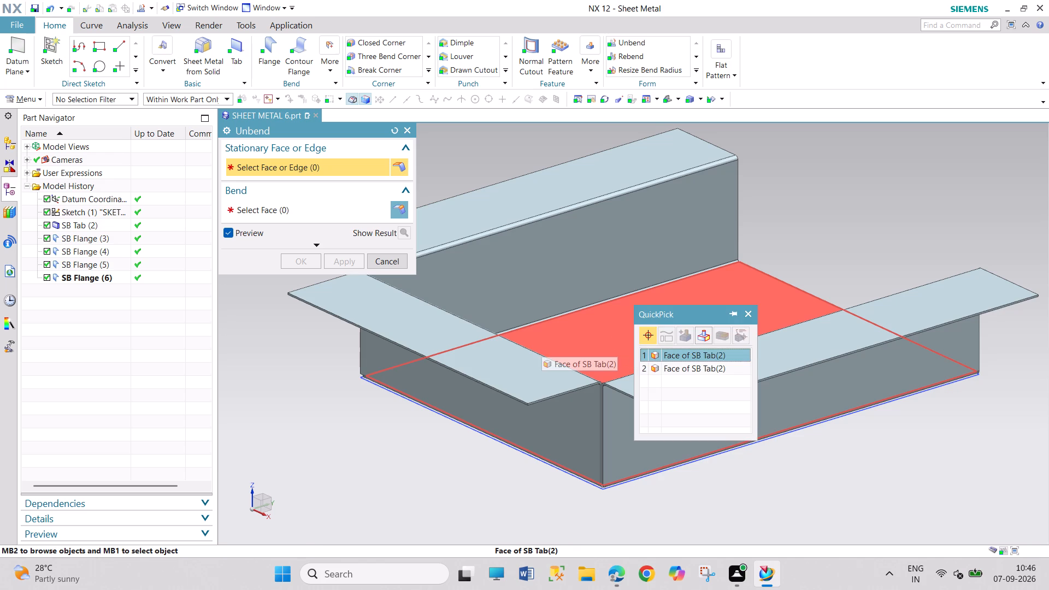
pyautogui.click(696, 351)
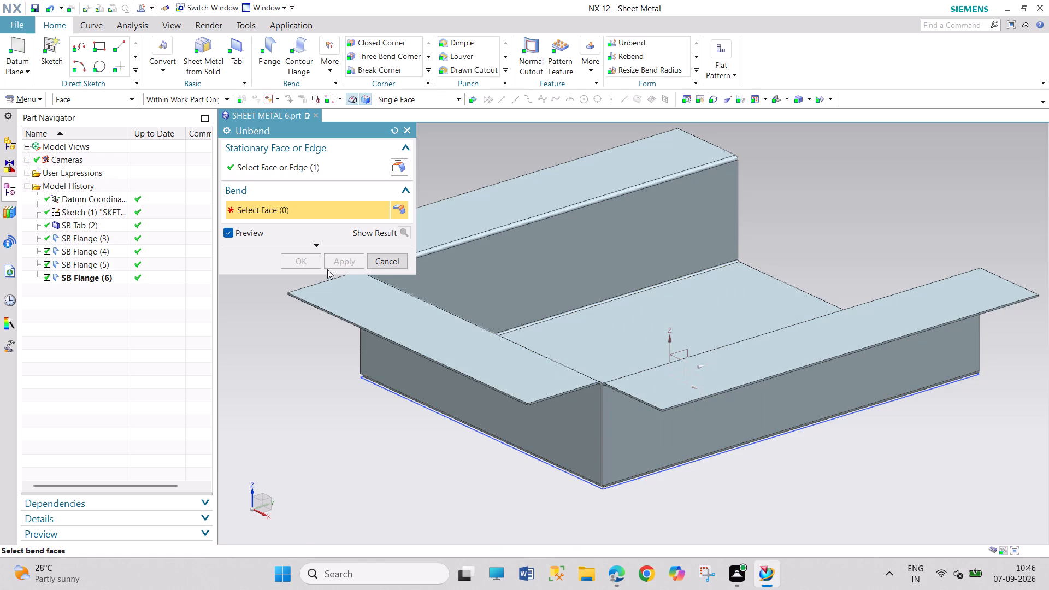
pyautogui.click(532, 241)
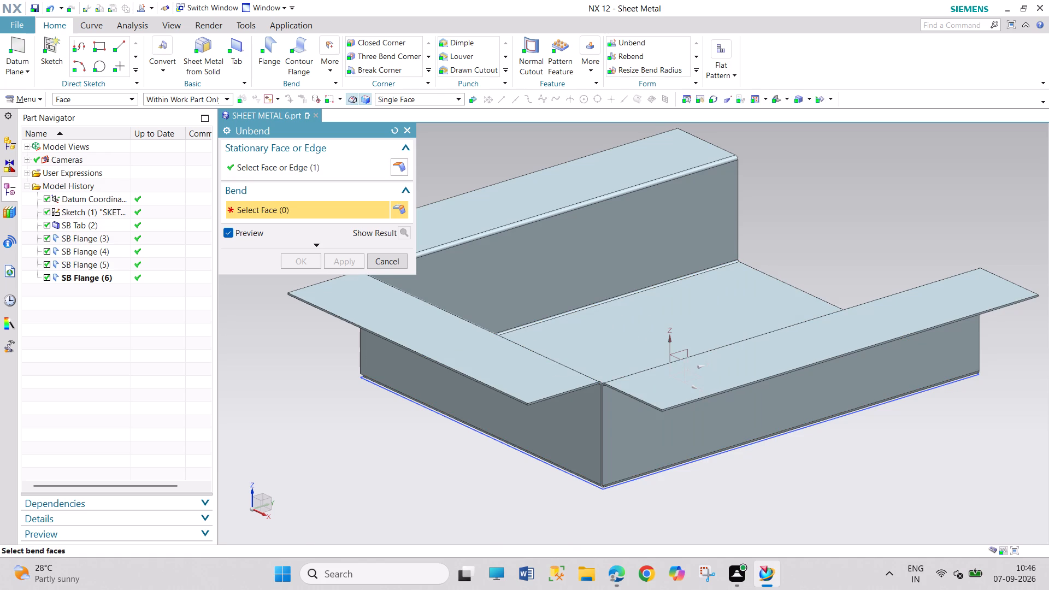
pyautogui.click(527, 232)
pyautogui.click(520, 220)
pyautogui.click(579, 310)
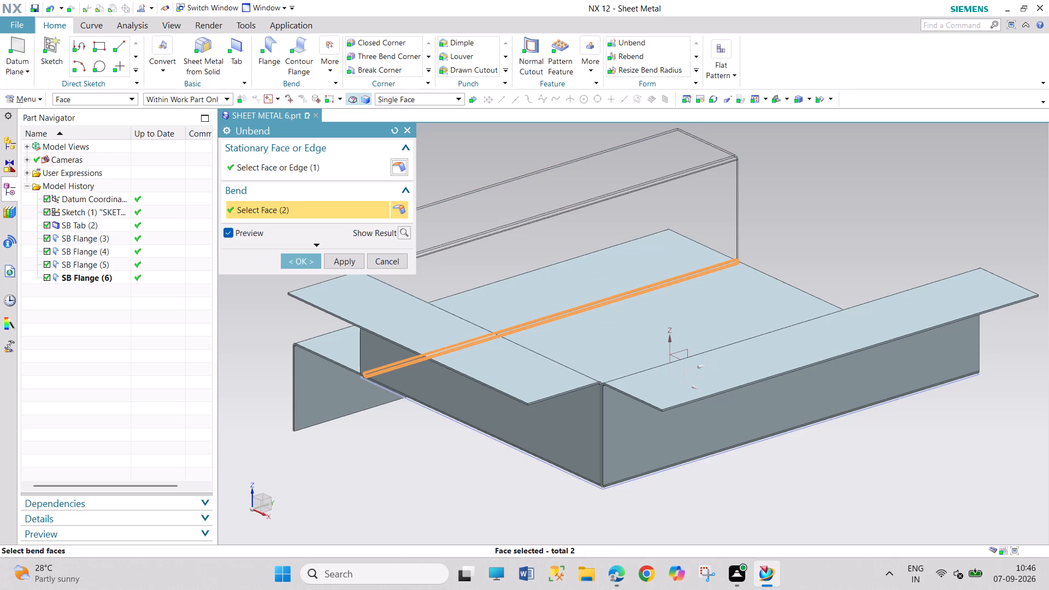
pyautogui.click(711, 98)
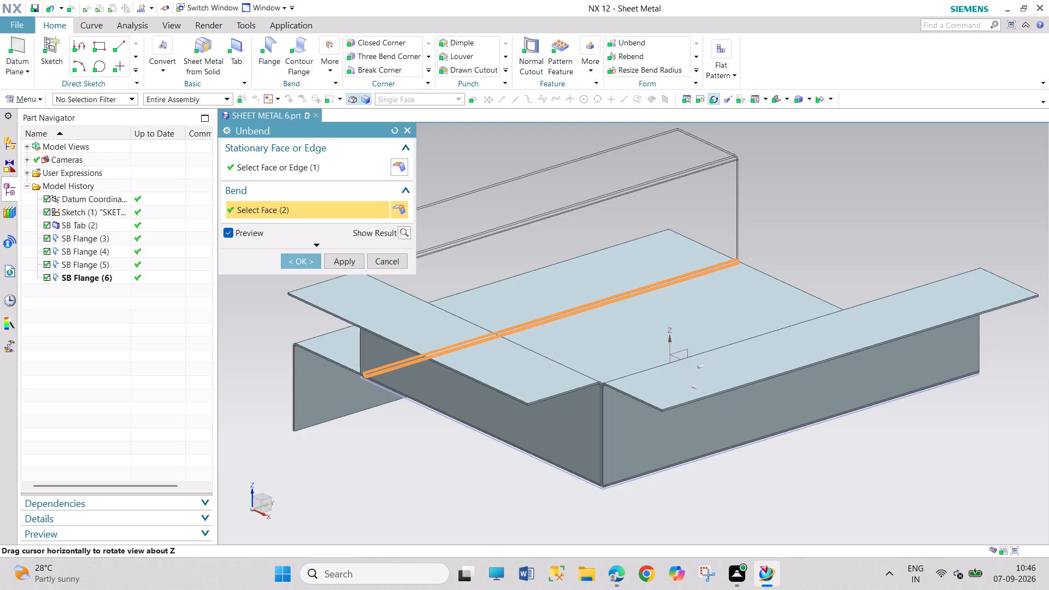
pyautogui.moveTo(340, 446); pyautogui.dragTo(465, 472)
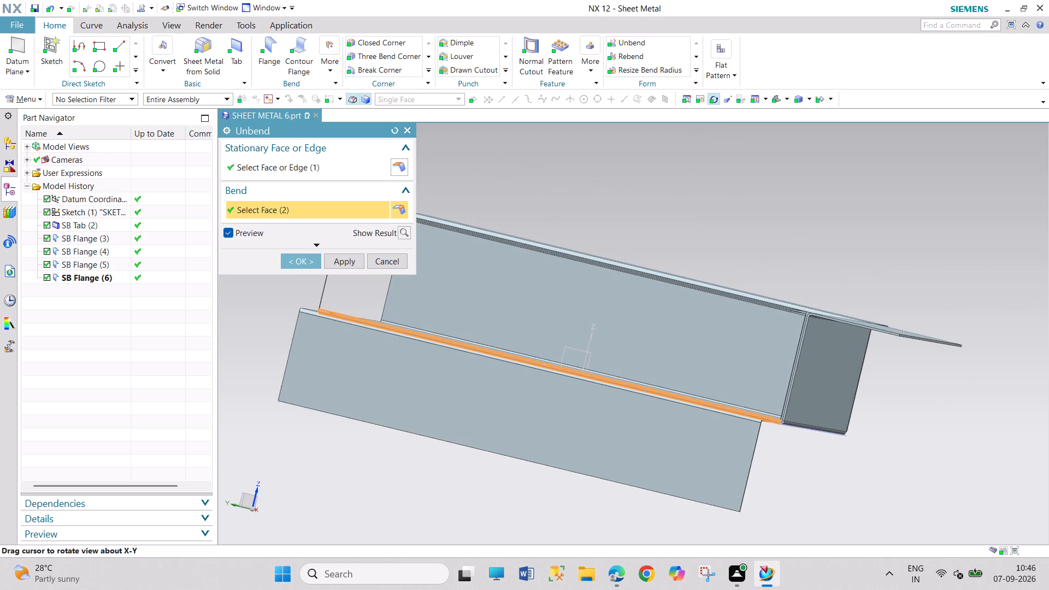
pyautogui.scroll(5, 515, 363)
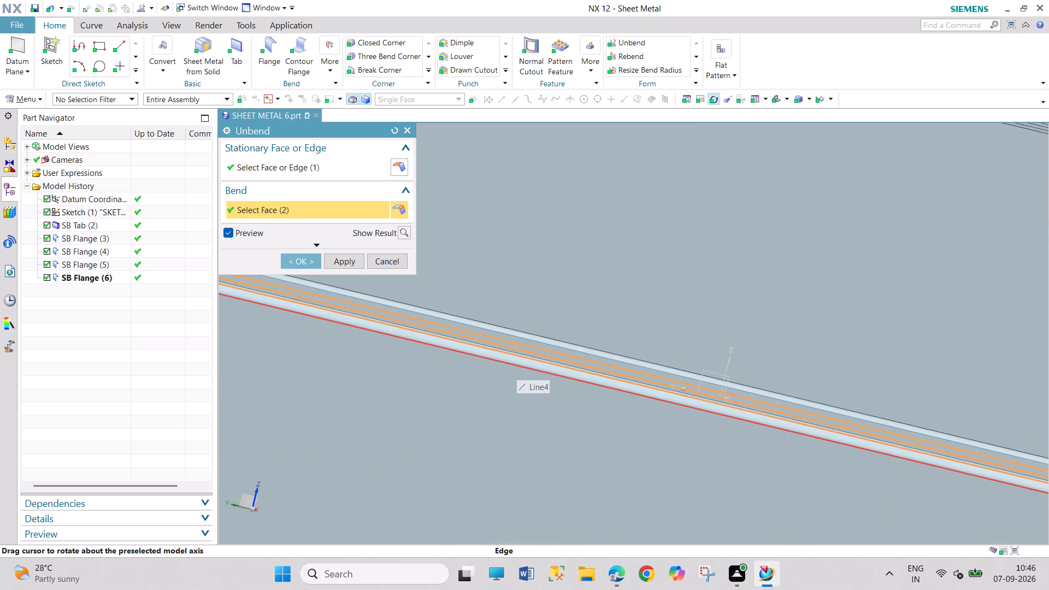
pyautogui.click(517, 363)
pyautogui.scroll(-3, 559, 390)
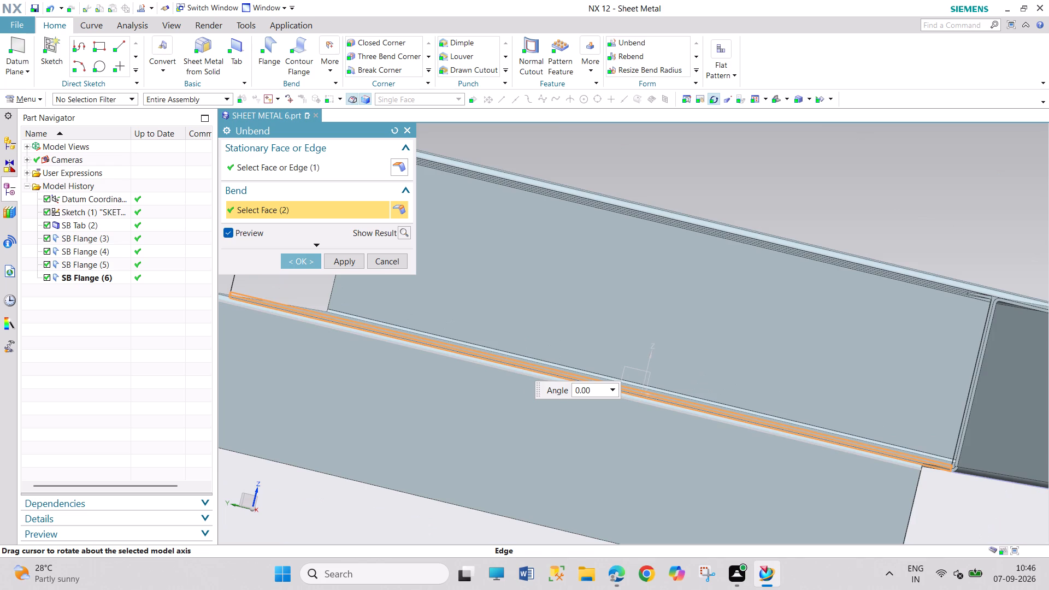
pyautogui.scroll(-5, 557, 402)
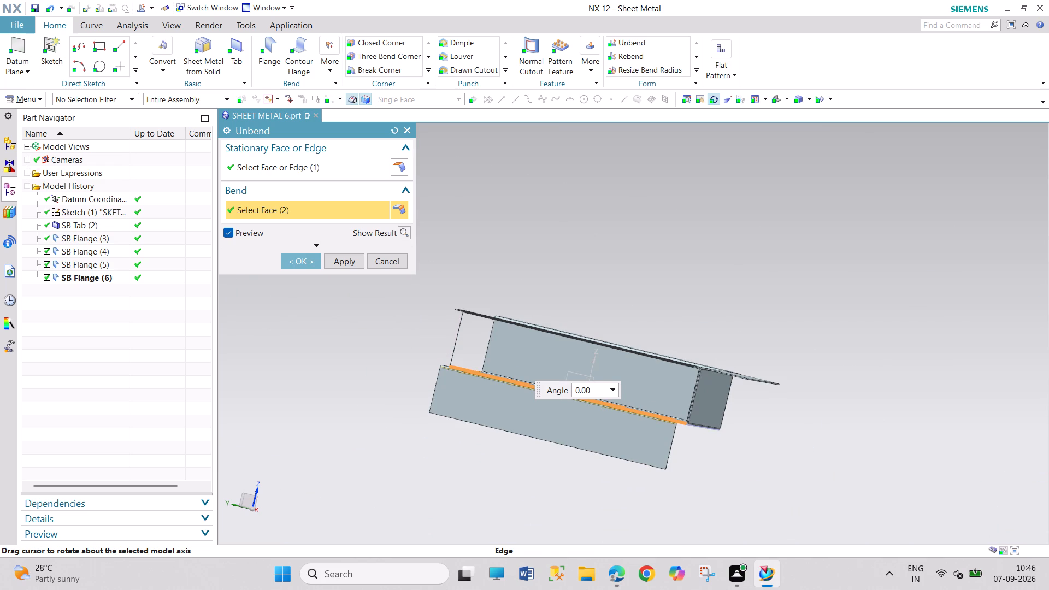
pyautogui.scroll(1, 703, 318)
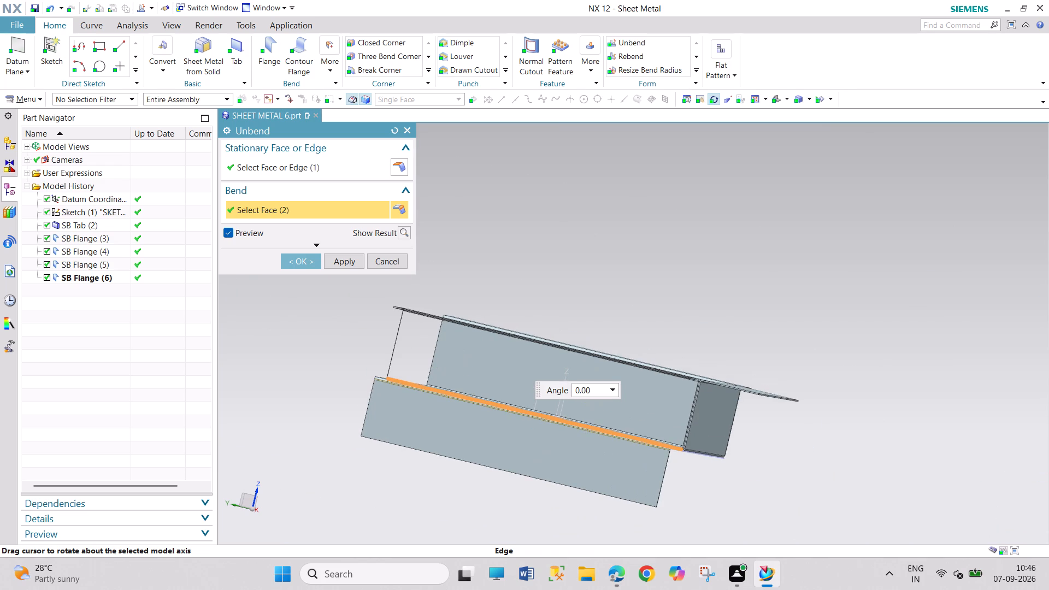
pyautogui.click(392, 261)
# Restart Unbend with the base's inner face as the stationary face and select the bend between the base and the -X wall.
pyautogui.click(629, 47)
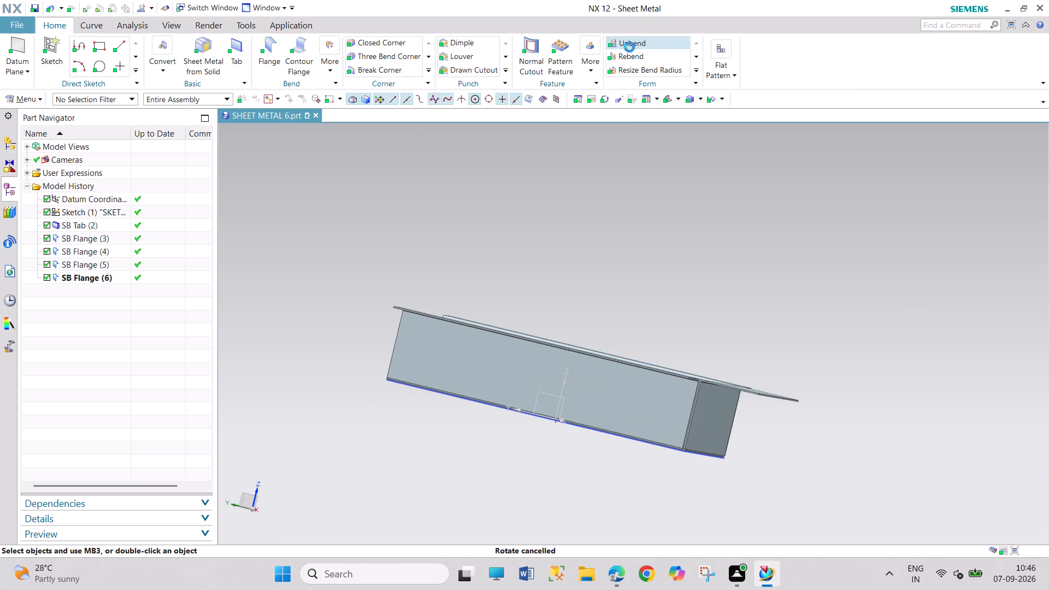
pyautogui.middleClick(591, 299)
pyautogui.moveTo(574, 306); pyautogui.dragTo(563, 311, button='middle')
pyautogui.scroll(1, 563, 311)
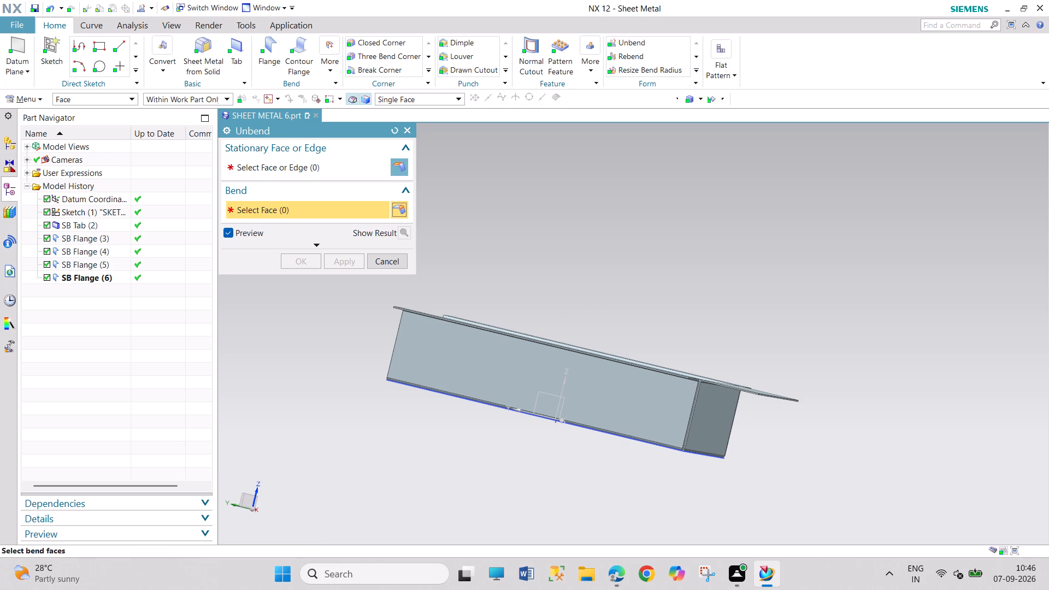
pyautogui.click(711, 100)
pyautogui.moveTo(716, 274); pyautogui.dragTo(683, 294)
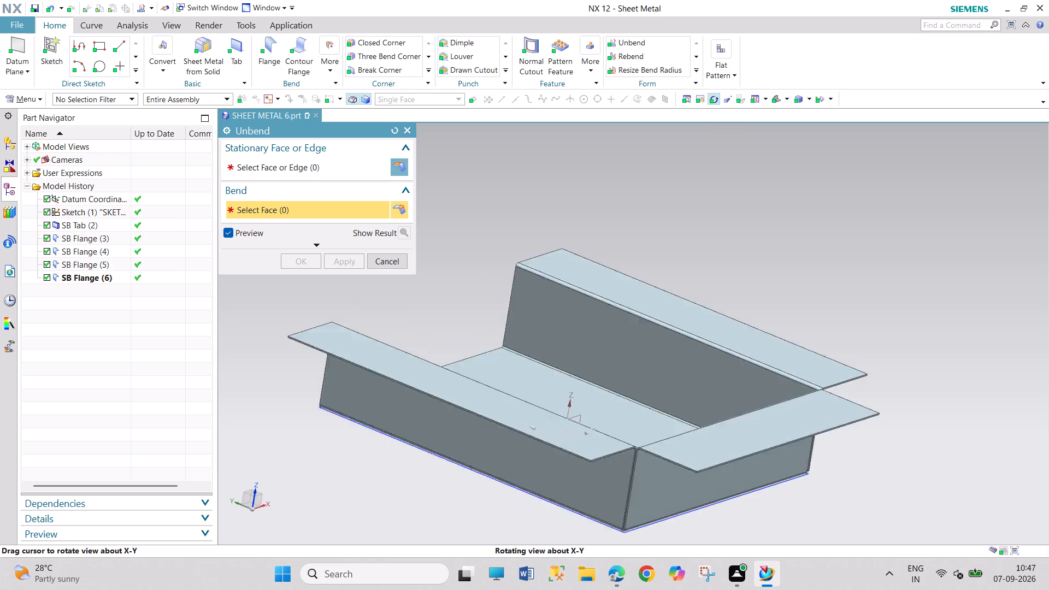
pyautogui.moveTo(683, 294); pyautogui.dragTo(671, 306)
pyautogui.click(599, 356)
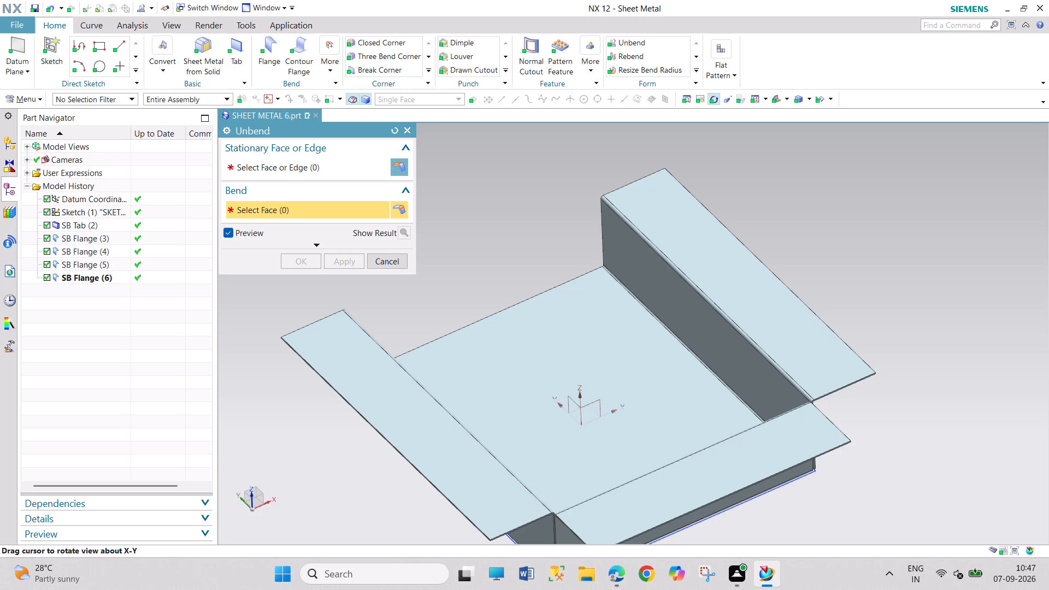
pyautogui.click(305, 174)
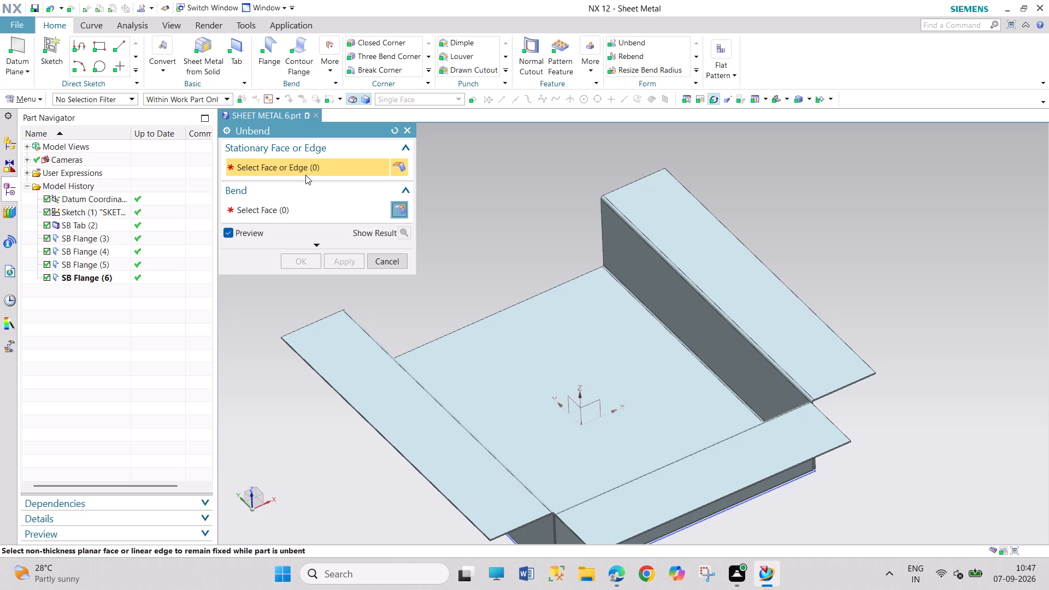
pyautogui.click(532, 352)
pyautogui.click(537, 455)
pyautogui.click(402, 168)
pyautogui.click(498, 379)
pyautogui.scroll(1, 587, 289)
pyautogui.scroll(-3, 704, 147)
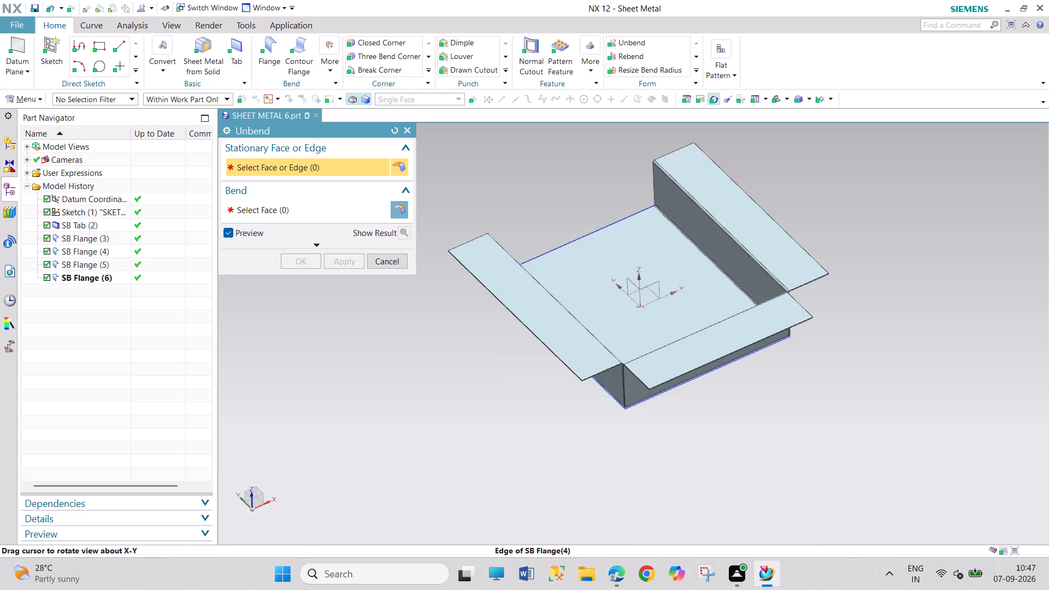
pyautogui.moveTo(400, 400); pyautogui.dragTo(528, 440)
pyautogui.press('Escape')
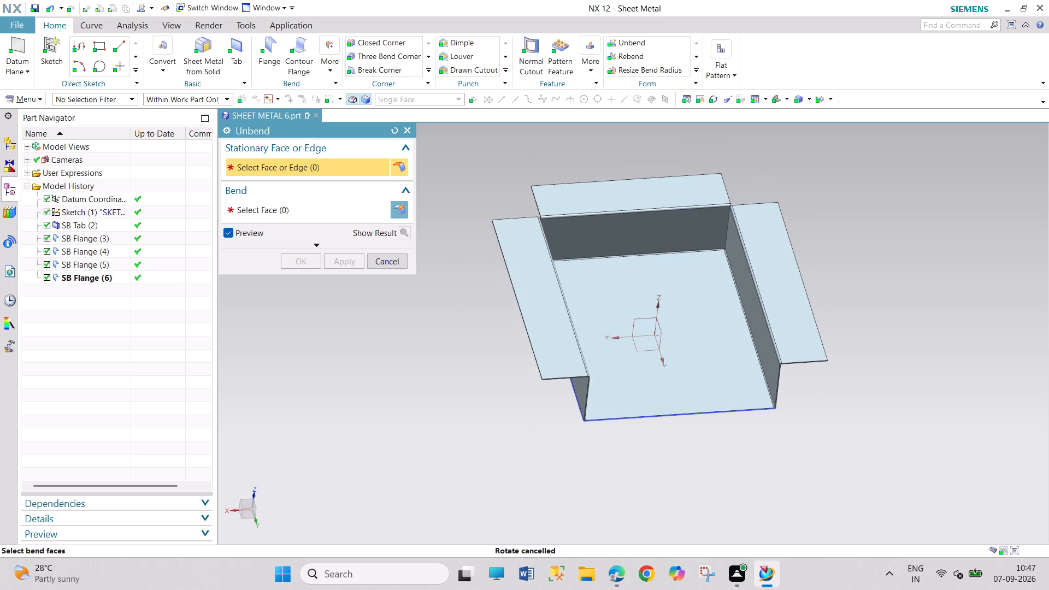
pyautogui.click(677, 392)
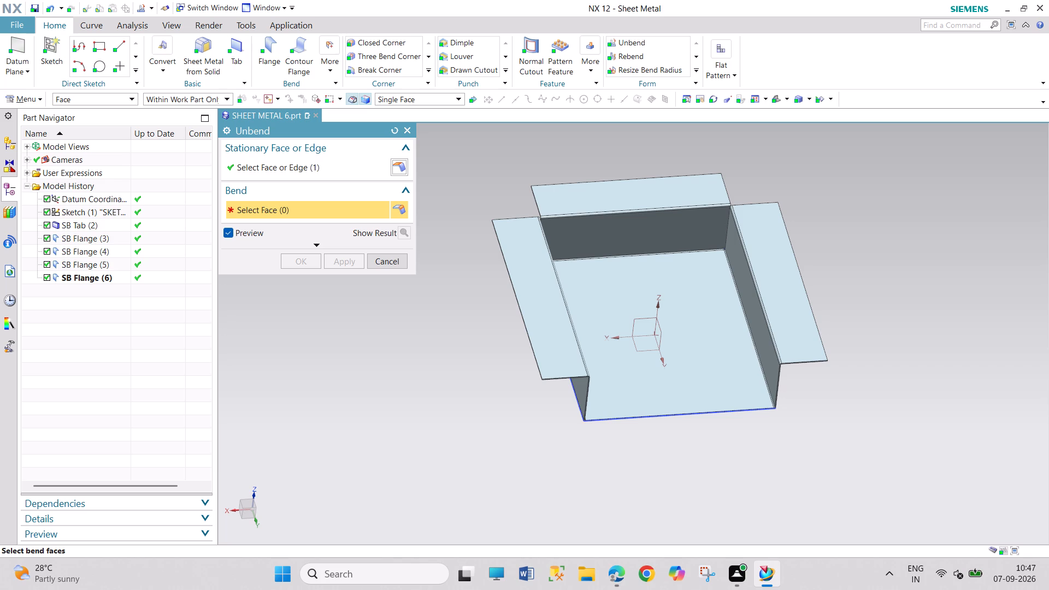
pyautogui.scroll(-2, 810, 395)
pyautogui.scroll(2, 812, 404)
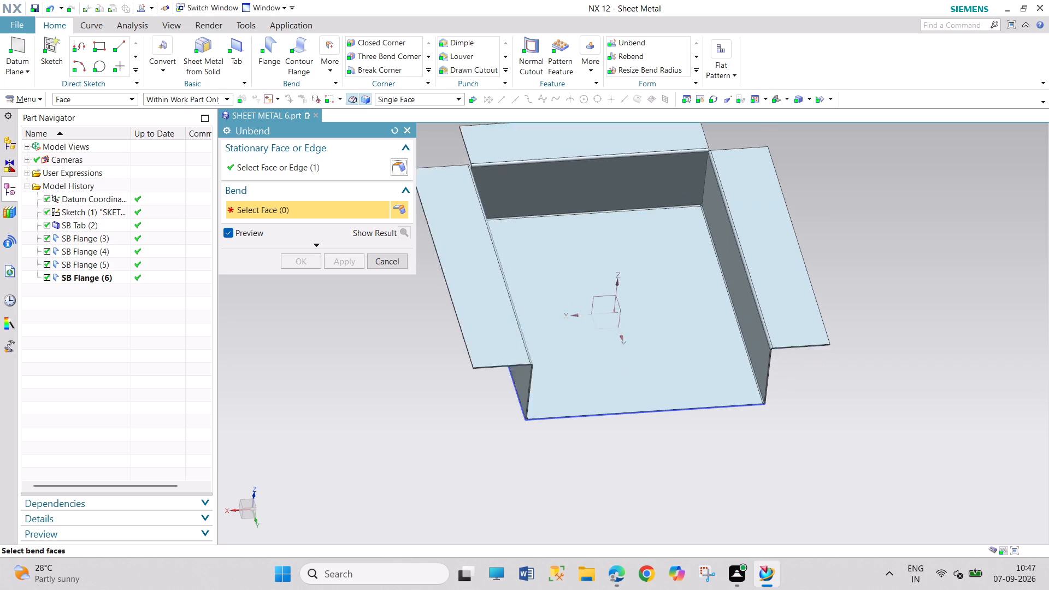
pyautogui.scroll(2, 812, 404)
pyautogui.click(712, 99)
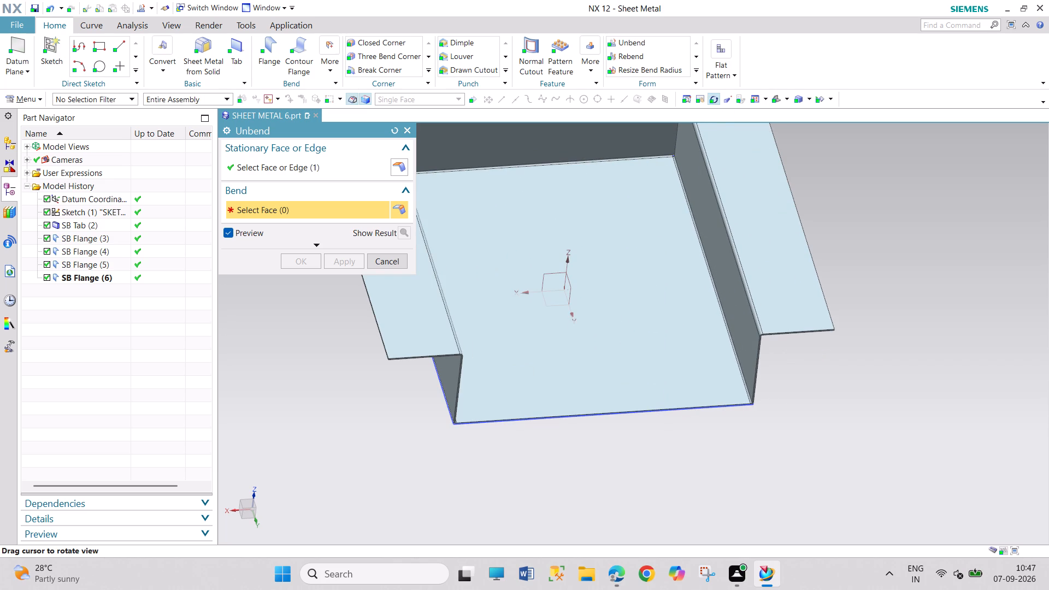
pyautogui.moveTo(856, 453); pyautogui.dragTo(821, 440)
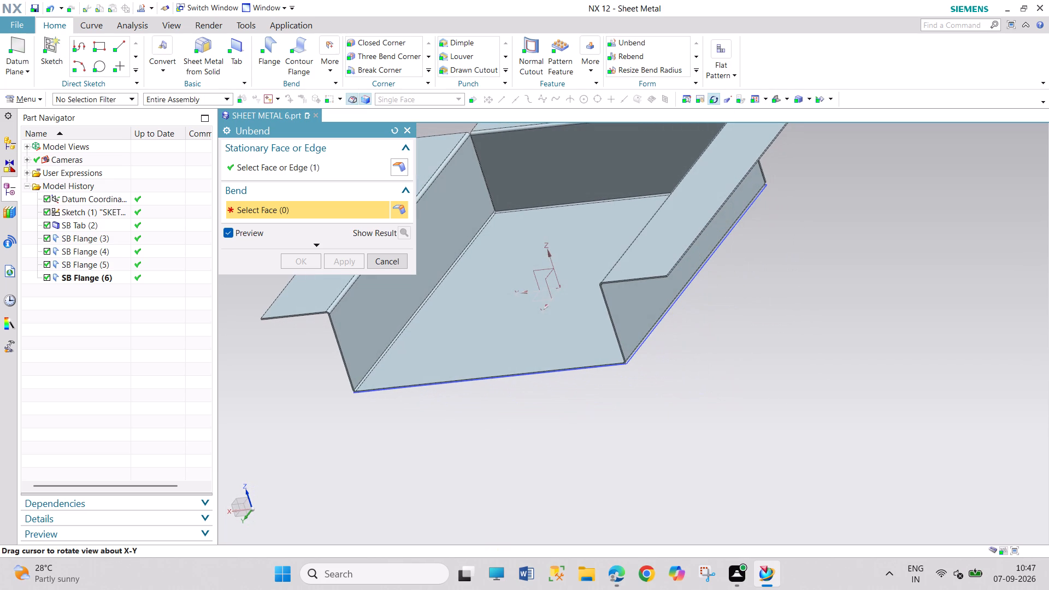
pyautogui.press('Escape')
pyautogui.scroll(5, 656, 355)
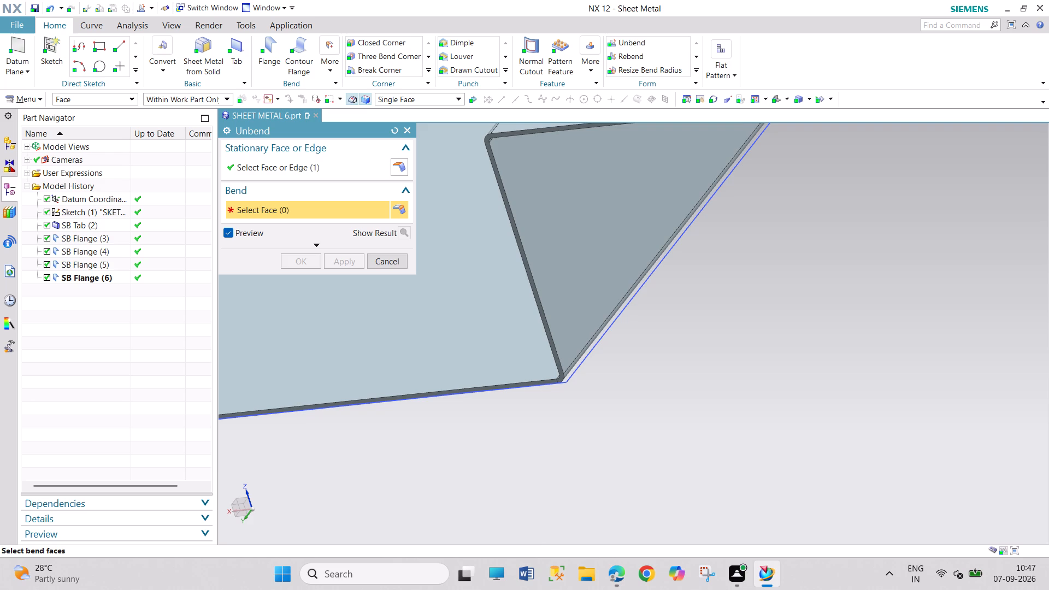
pyautogui.click(601, 334)
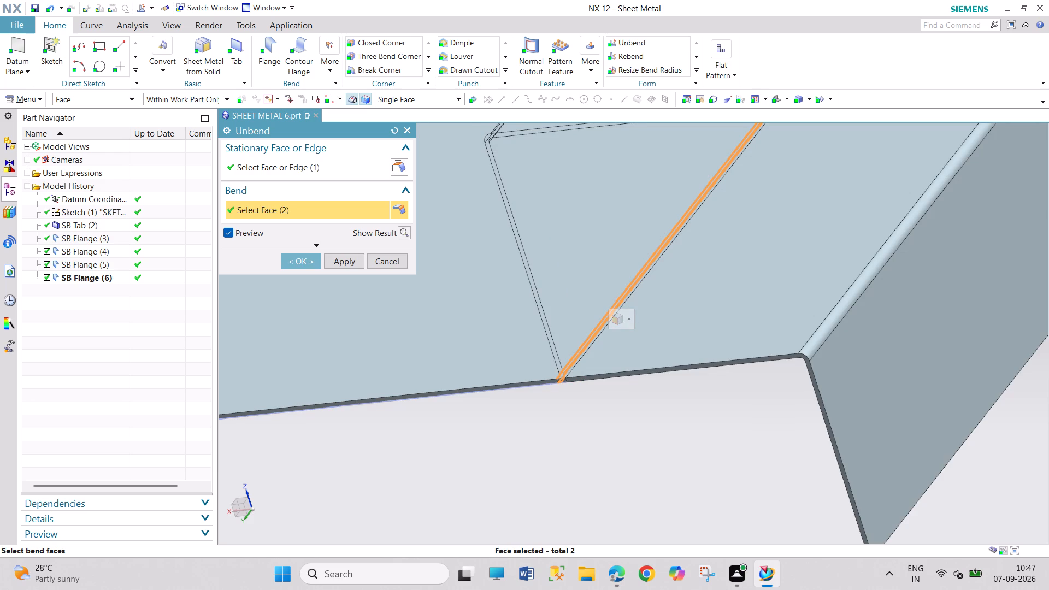
pyautogui.click(858, 288)
pyautogui.click(855, 282)
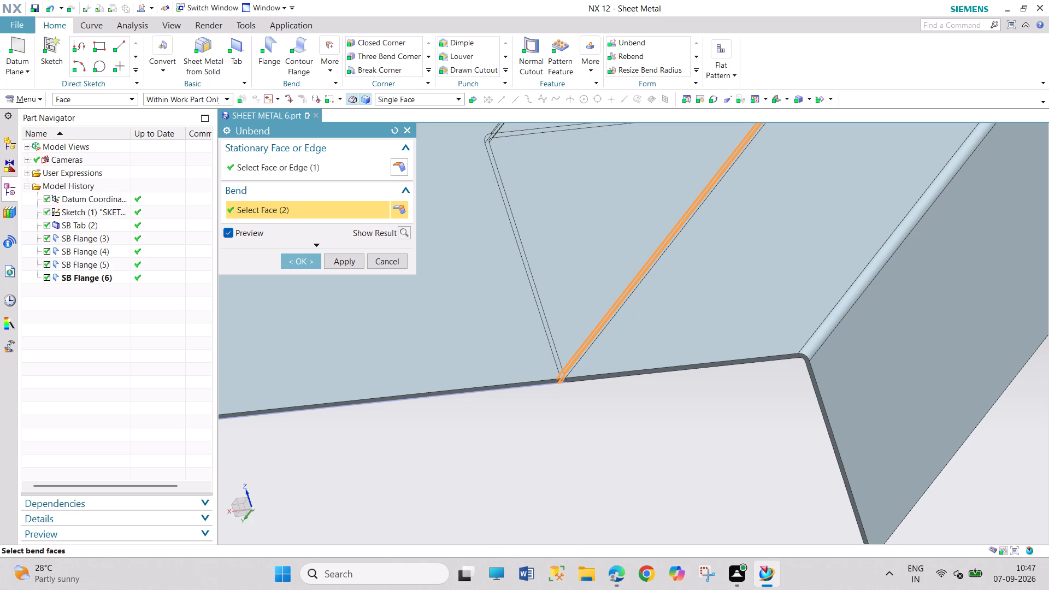
# Add the bend between the base and the +X wall to the same unbend.
pyautogui.scroll(-2, 478, 333)
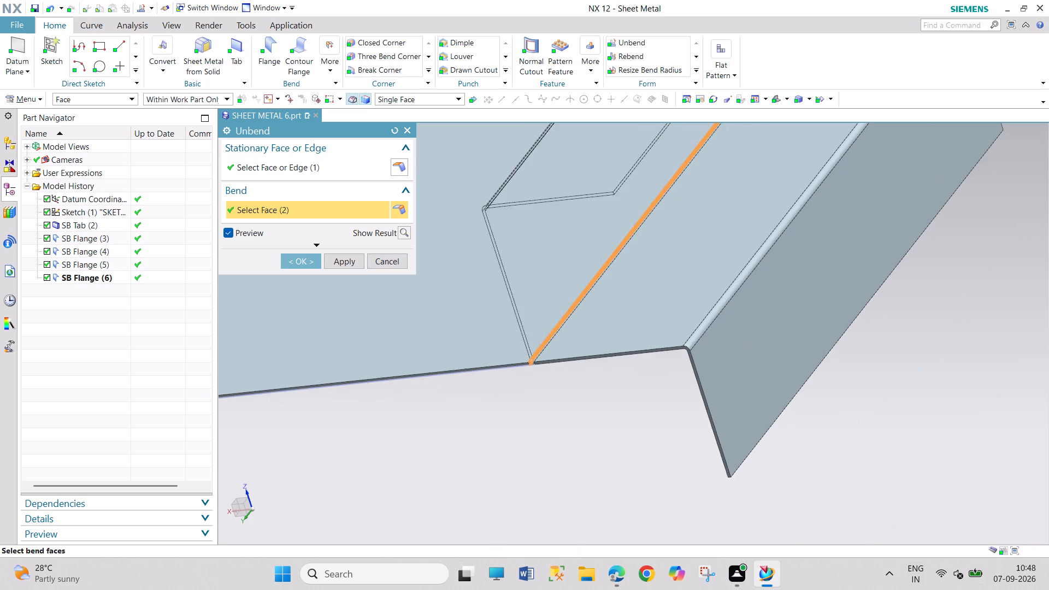
pyautogui.scroll(-7, 479, 336)
pyautogui.scroll(5, 404, 324)
pyautogui.scroll(2, 339, 345)
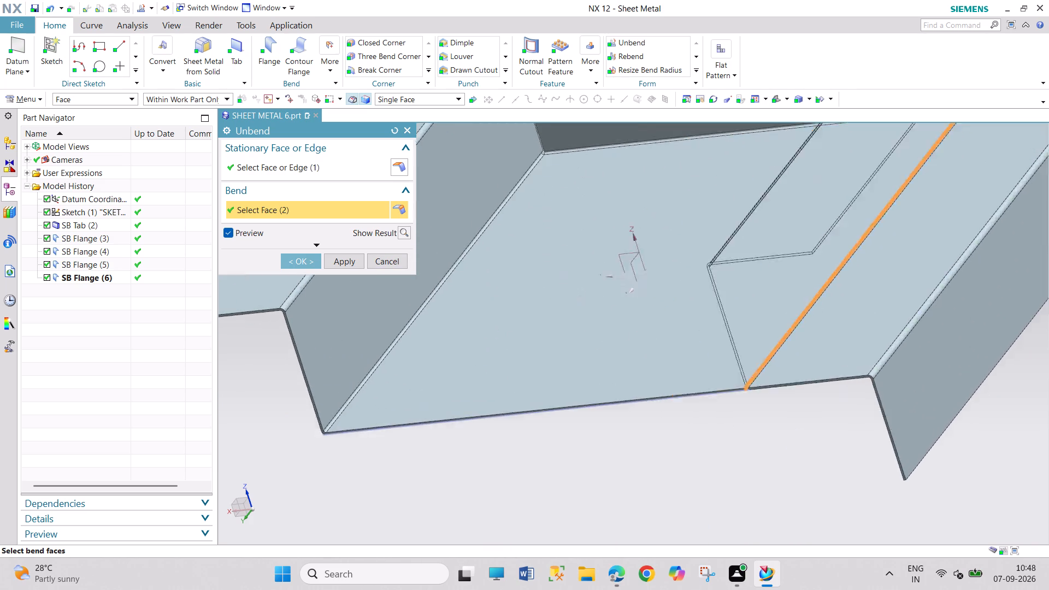
pyautogui.scroll(2, 339, 345)
pyautogui.click(425, 364)
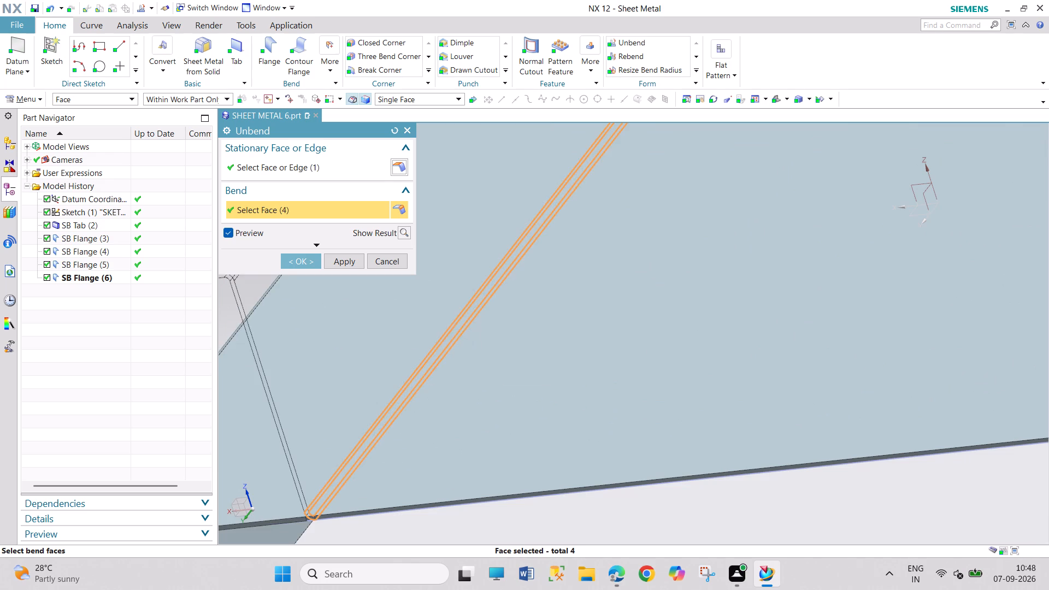
# Add the bend between the base and the -Y wall and create the Unbend feature that flattens all three walls.
pyautogui.scroll(6, 651, 316)
pyautogui.scroll(-13, 652, 317)
pyautogui.scroll(6, 764, 225)
pyautogui.click(753, 236)
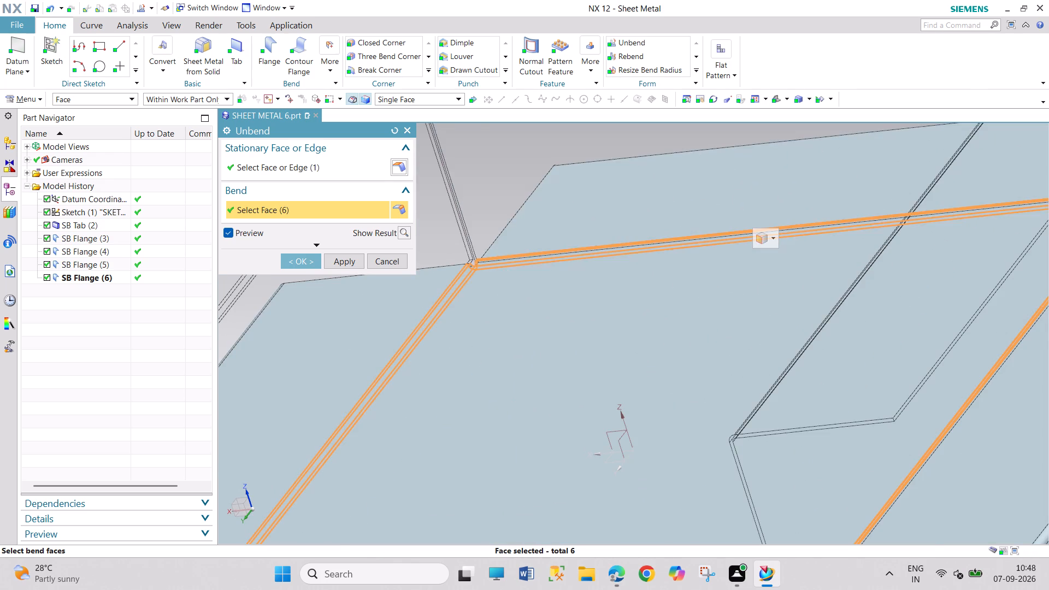
pyautogui.scroll(-5, 747, 286)
pyautogui.scroll(-3, 787, 335)
pyautogui.scroll(5, 885, 349)
pyautogui.scroll(4, 781, 335)
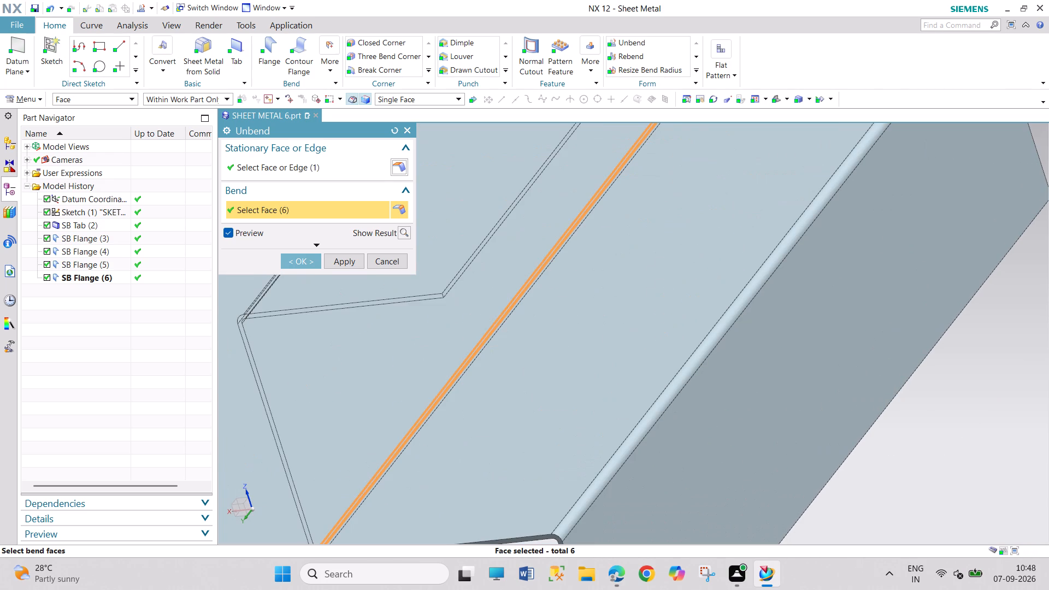
pyautogui.doubleClick(733, 321)
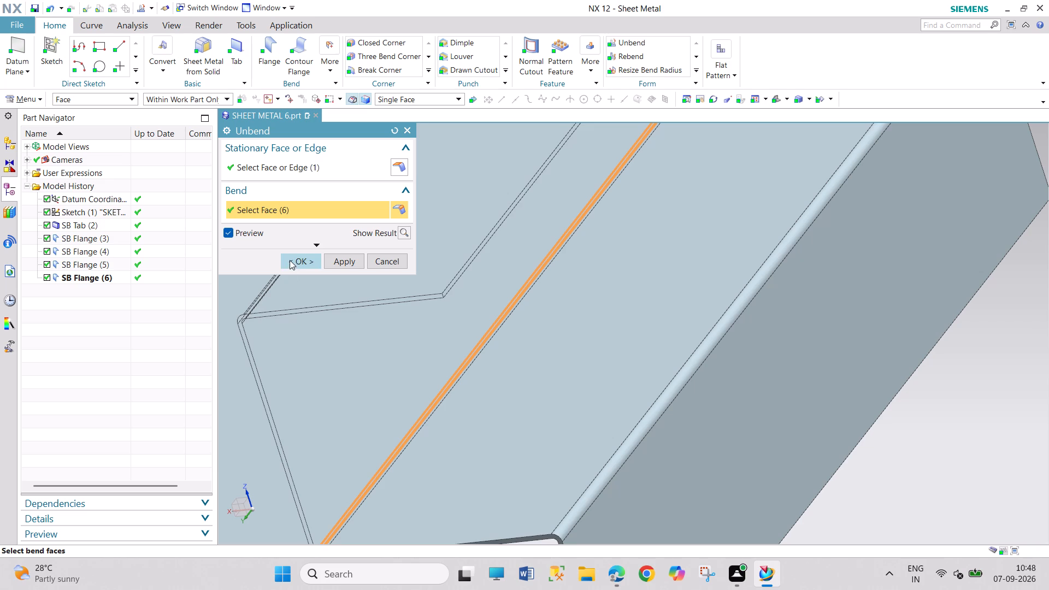
pyautogui.click(290, 260)
# Unbend the 38 mm outward flange on the flattened -X wall, keeping that wall's face stationary.
pyautogui.scroll(-7, 575, 324)
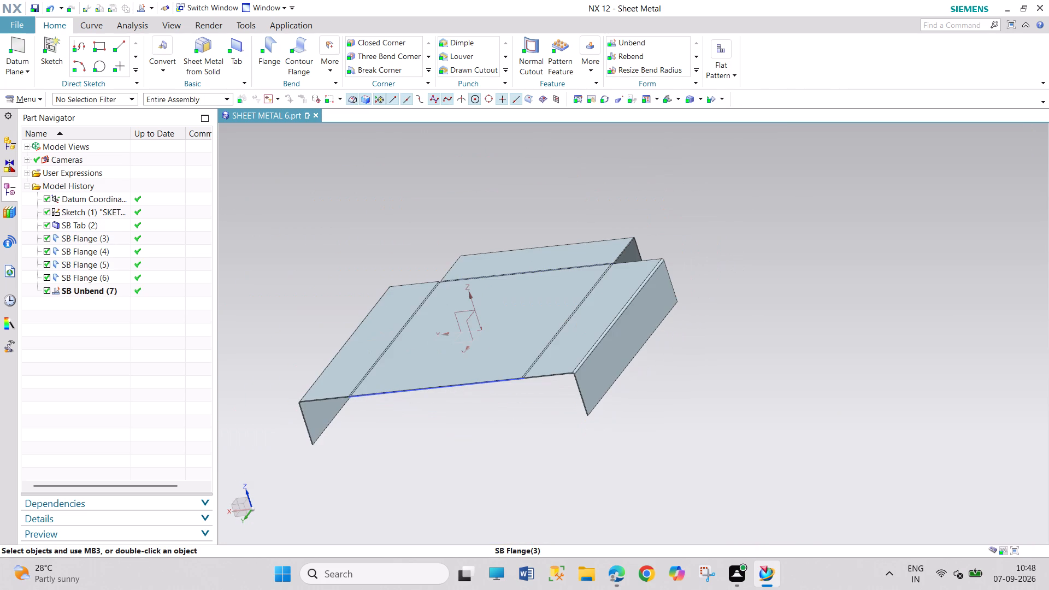
pyautogui.click(630, 38)
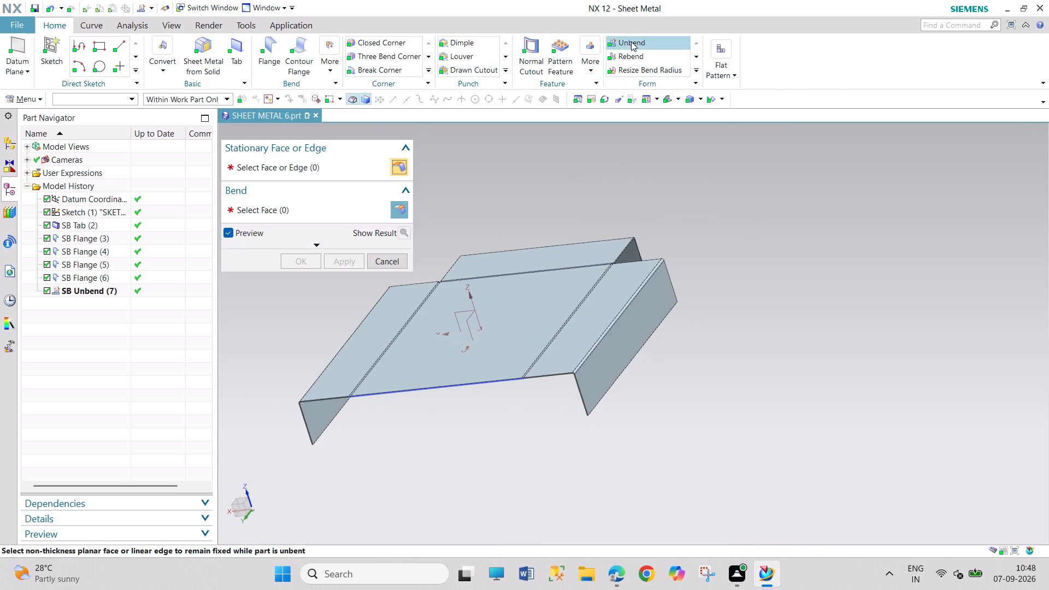
pyautogui.click(600, 303)
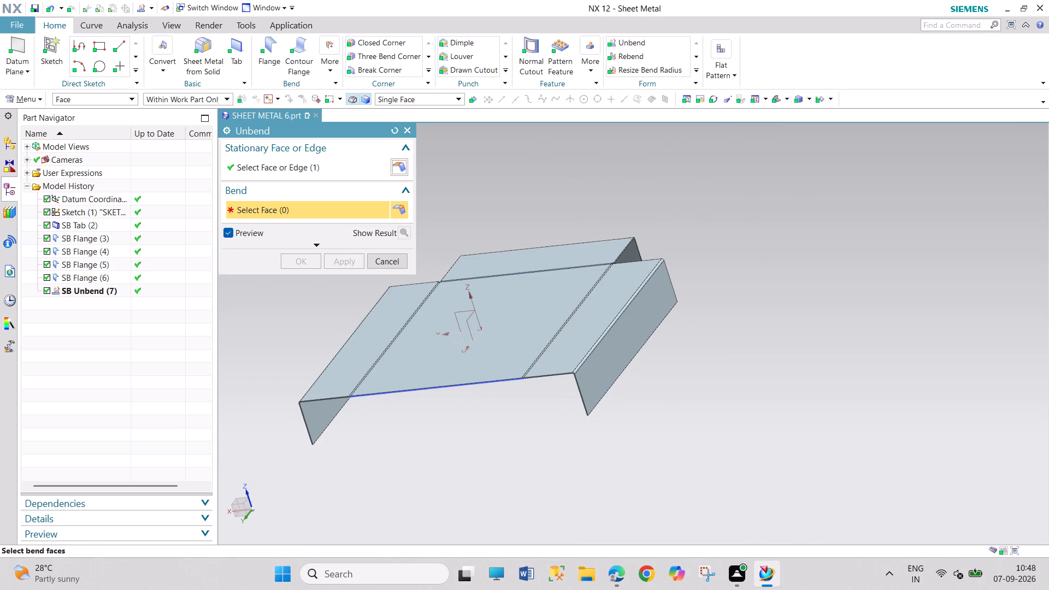
pyautogui.click(597, 343)
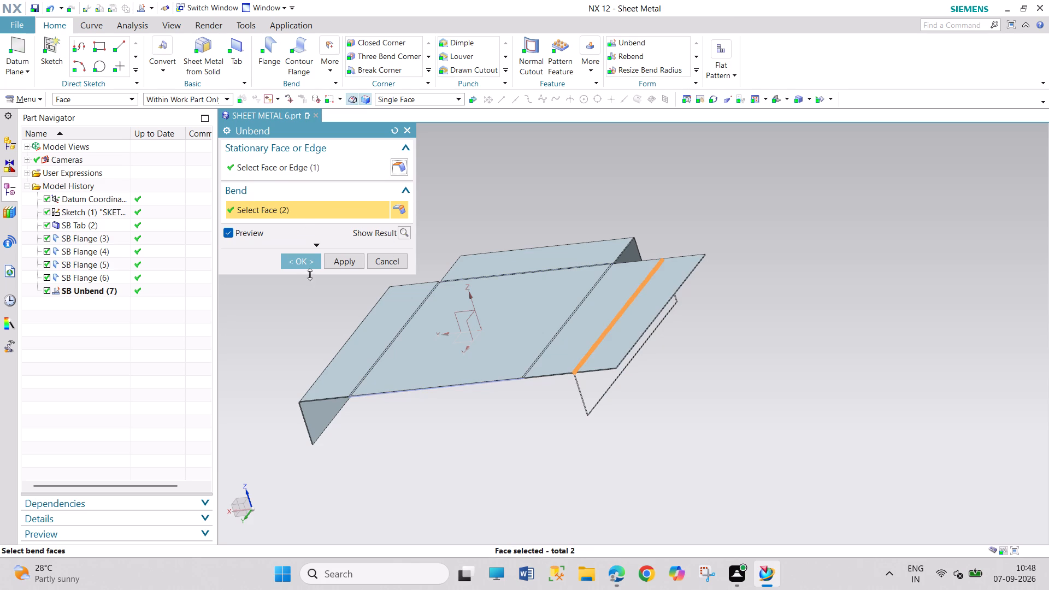
pyautogui.click(302, 259)
# Unbend the 38 mm outward flange on the flattened +X wall, keeping that wall's face stationary.
pyautogui.click(621, 40)
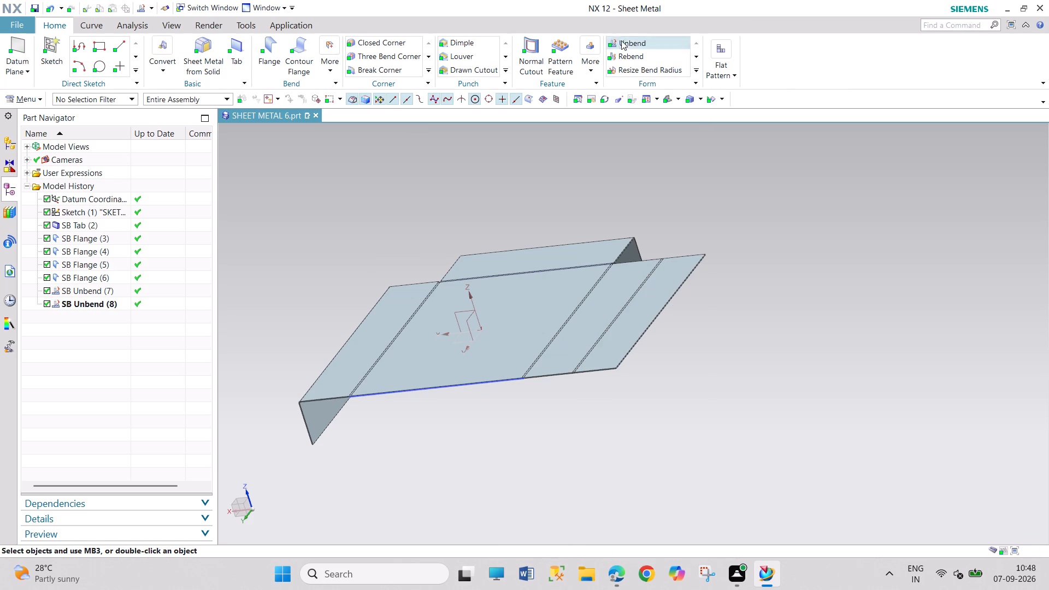
pyautogui.scroll(-4, 317, 373)
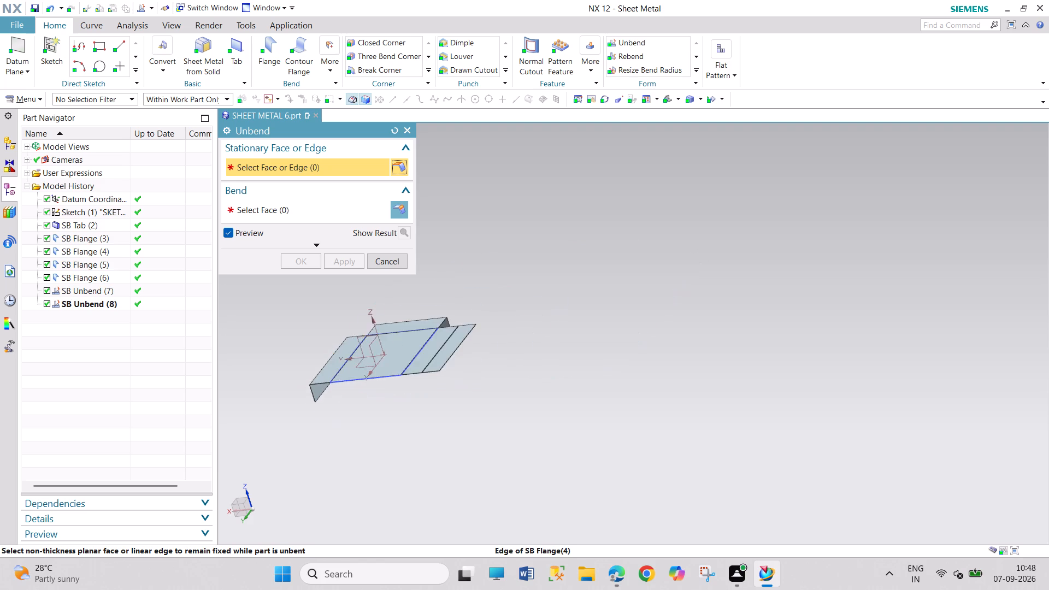
pyautogui.scroll(13, 316, 373)
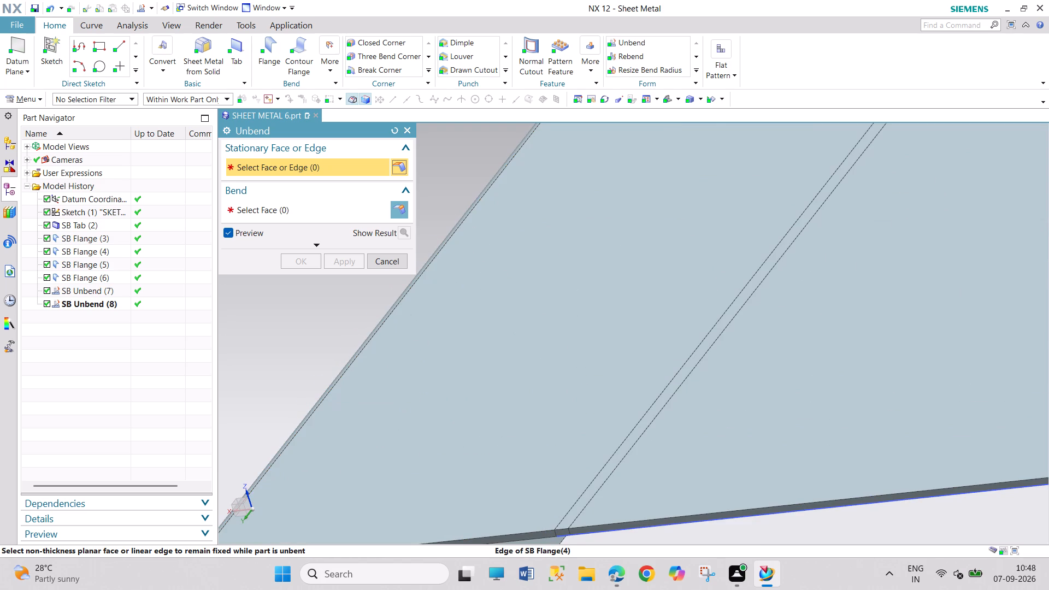
pyautogui.click(602, 97)
pyautogui.moveTo(508, 338); pyautogui.dragTo(548, 322)
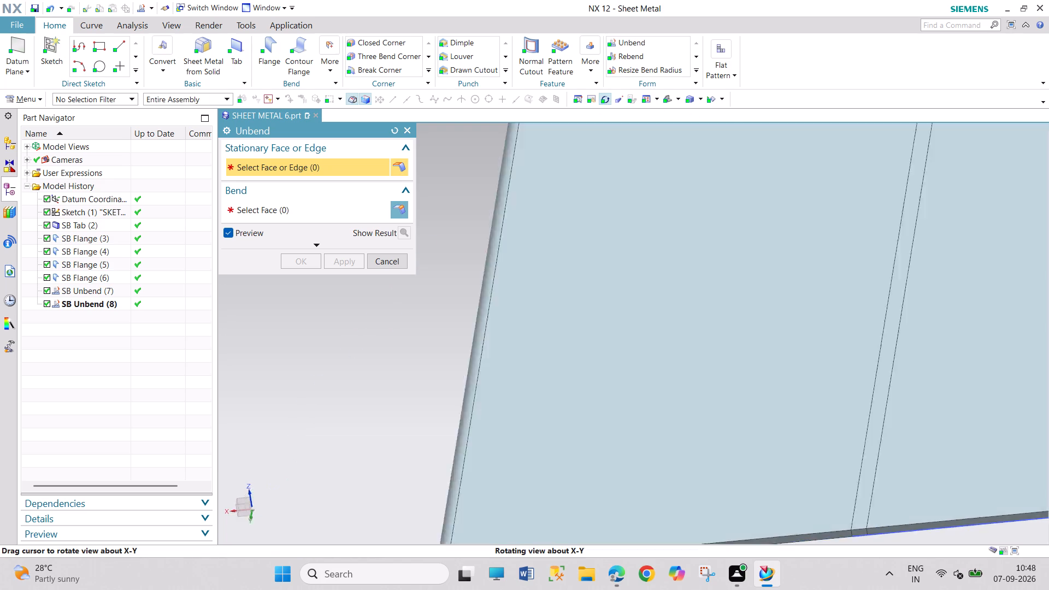
pyautogui.moveTo(548, 322); pyautogui.dragTo(561, 312)
pyautogui.click(703, 258)
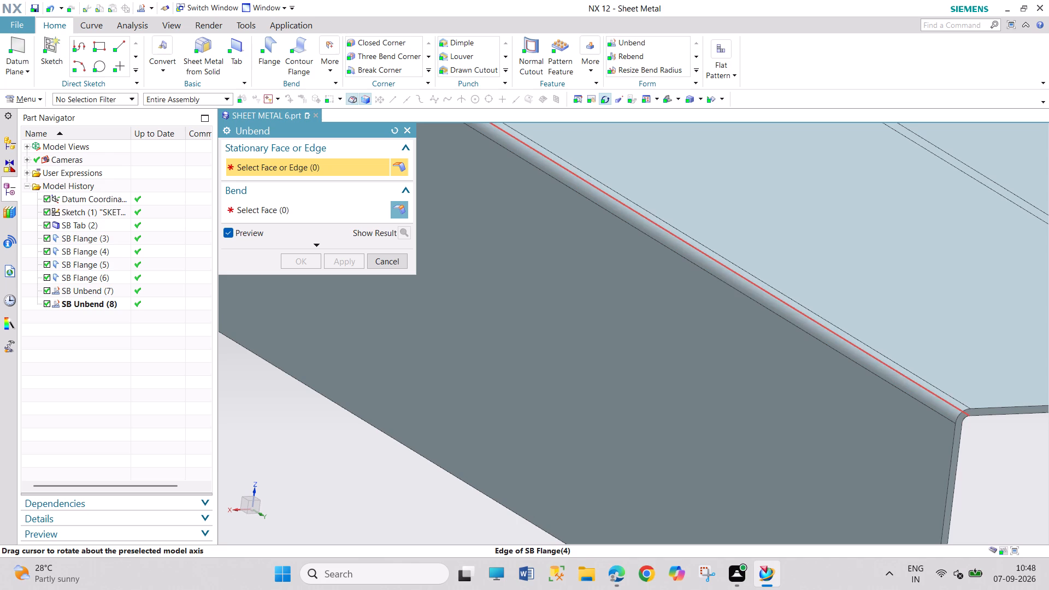
pyautogui.click(703, 255)
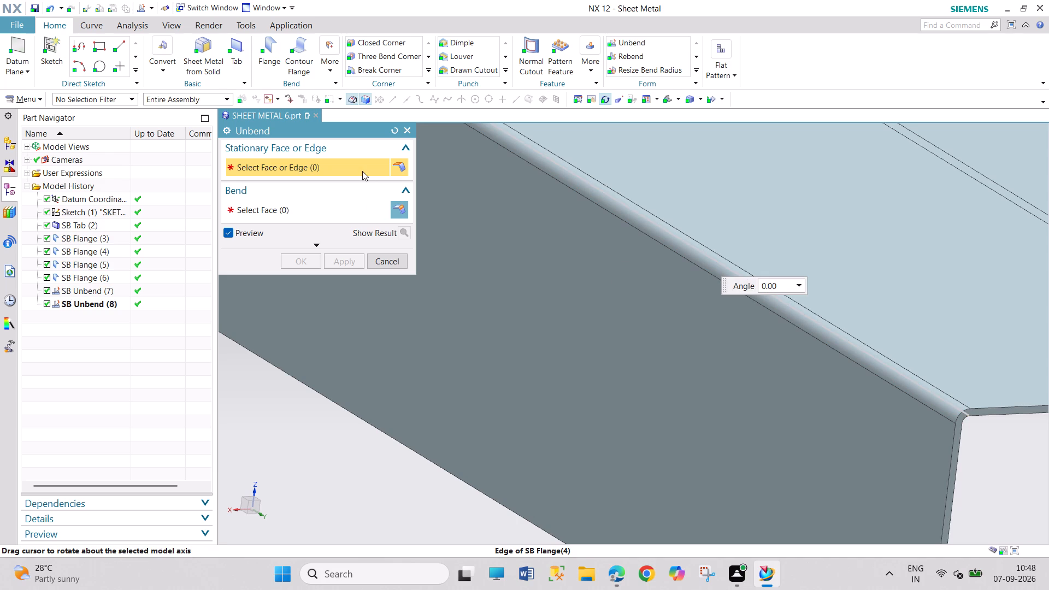
pyautogui.click(362, 171)
pyautogui.click(859, 211)
pyautogui.click(888, 316)
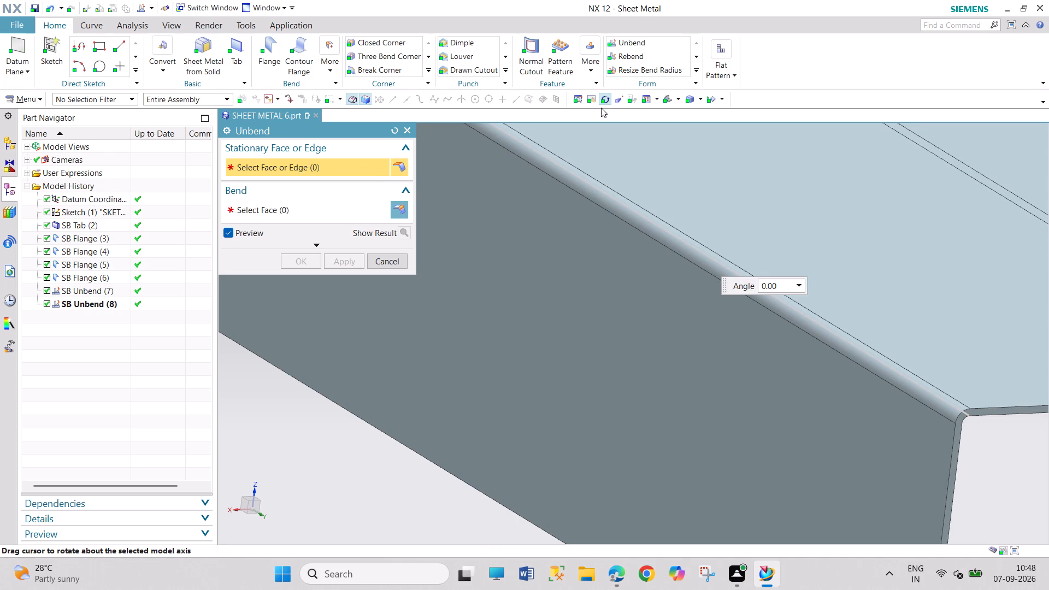
pyautogui.click(602, 101)
pyautogui.click(677, 156)
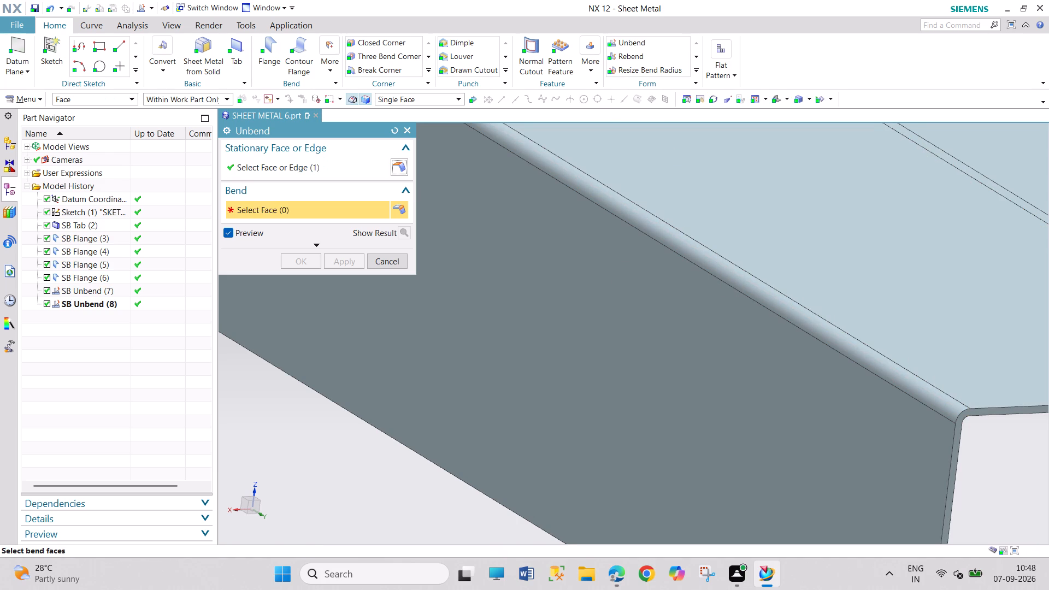
pyautogui.click(637, 218)
pyautogui.click(305, 262)
# Unbend the 38 mm outward flange on the flattened -Y wall, keeping that wall's face stationary.
pyautogui.scroll(3, 553, 264)
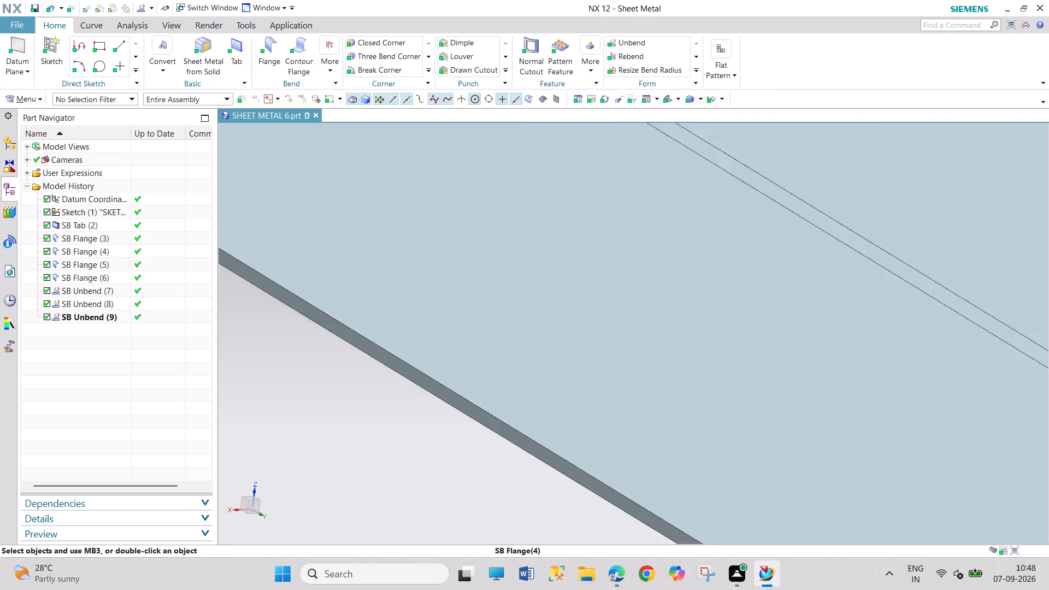
pyautogui.scroll(1, 553, 264)
pyautogui.scroll(-7, 553, 264)
pyautogui.scroll(-11, 809, 207)
pyautogui.scroll(4, 948, 200)
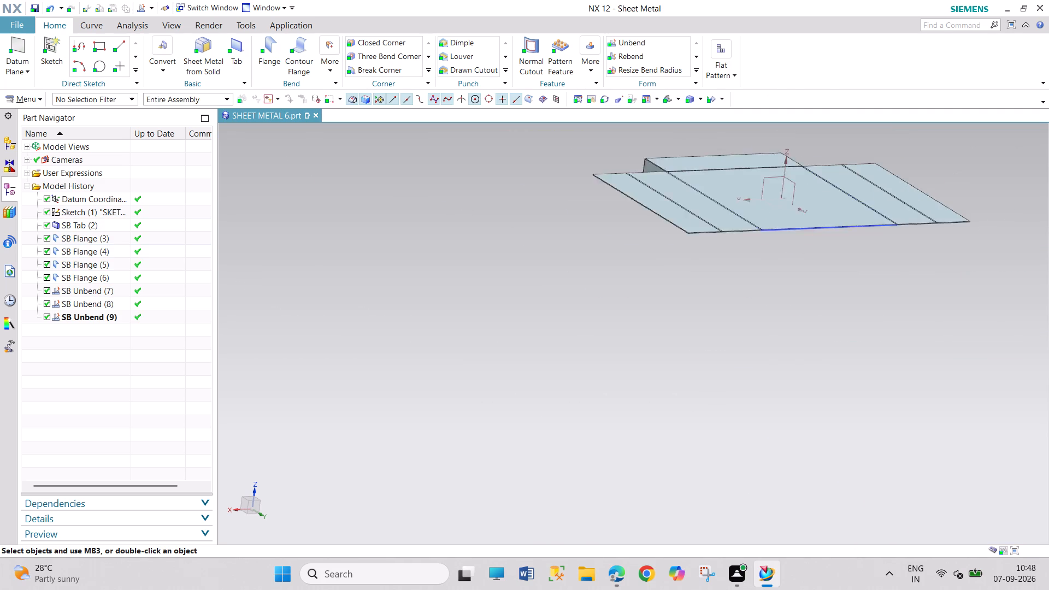
pyautogui.click(637, 42)
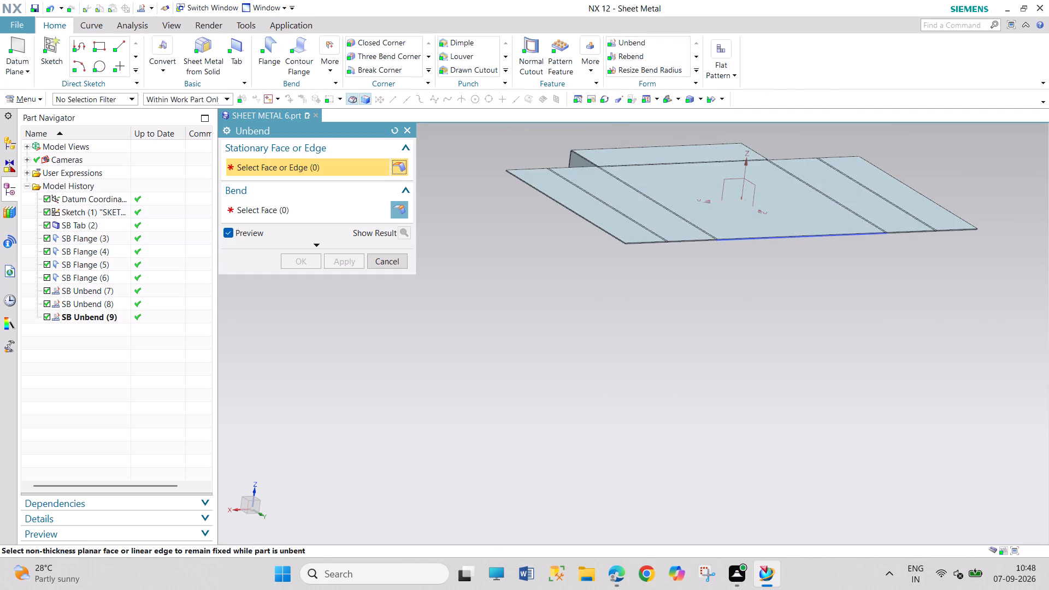
pyautogui.click(603, 104)
pyautogui.moveTo(485, 237); pyautogui.dragTo(576, 296)
pyautogui.moveTo(576, 296); pyautogui.dragTo(604, 313)
pyautogui.click(600, 107)
pyautogui.click(601, 99)
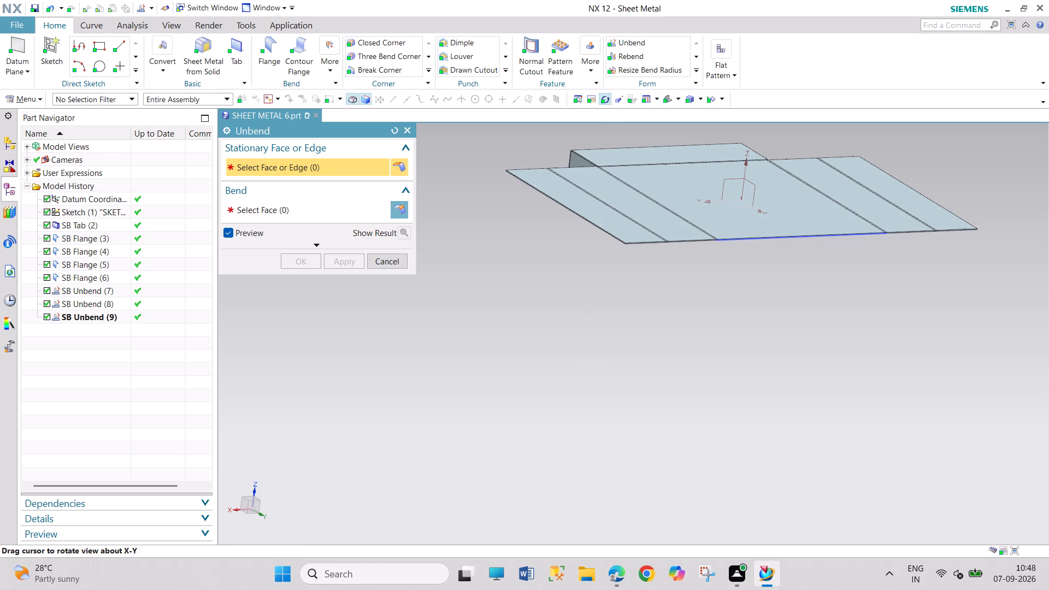
pyautogui.moveTo(526, 268); pyautogui.dragTo(614, 299)
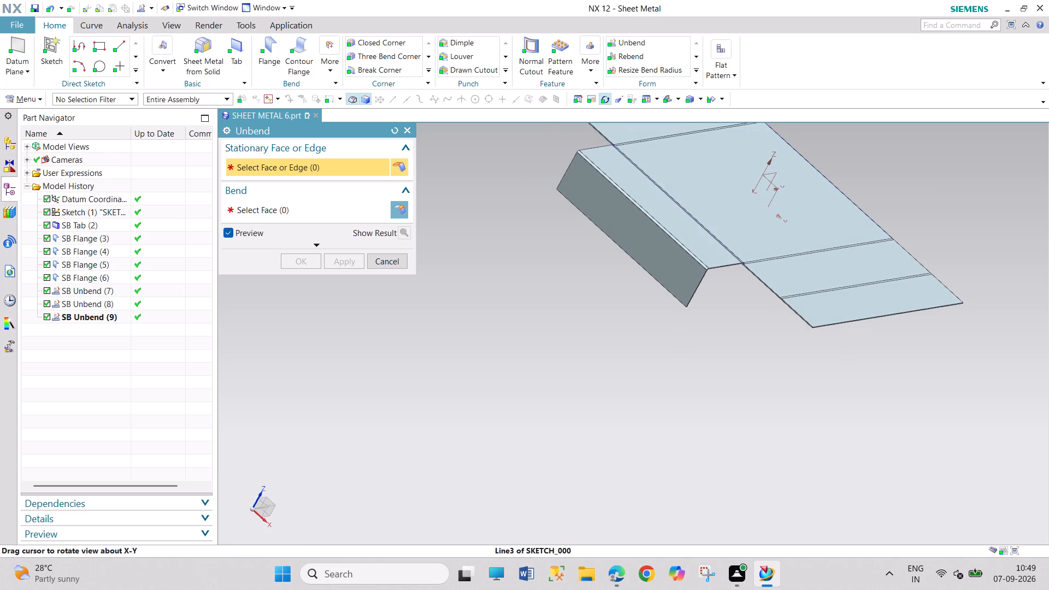
pyautogui.press('Escape')
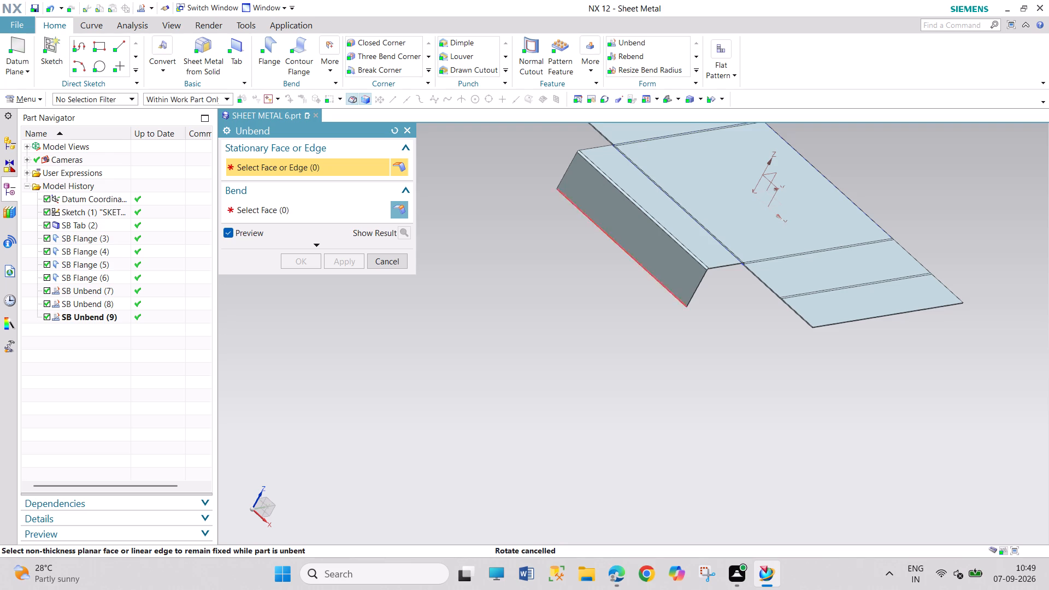
pyautogui.click(662, 202)
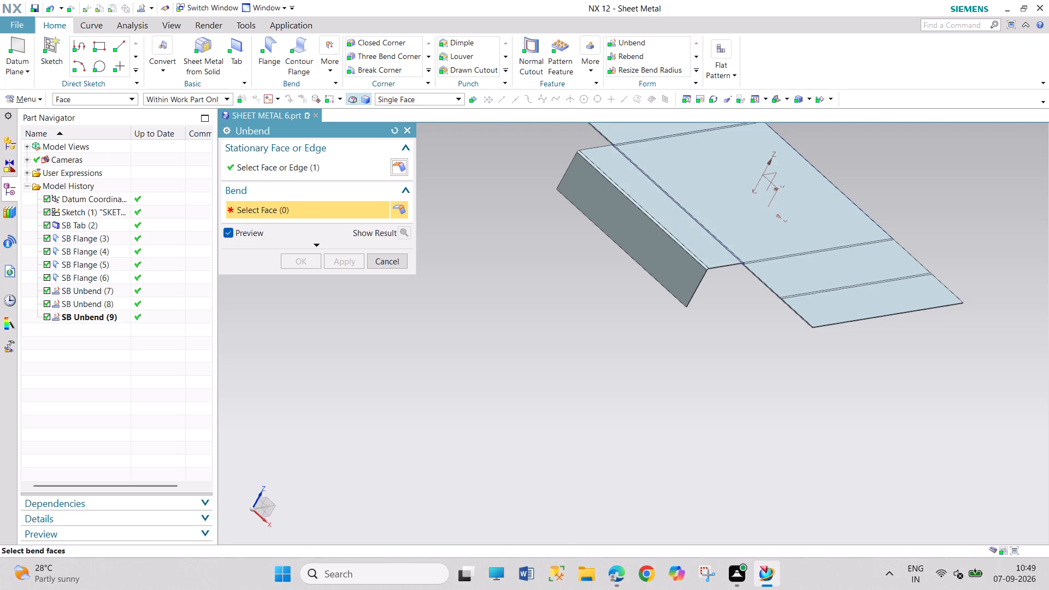
pyautogui.click(657, 225)
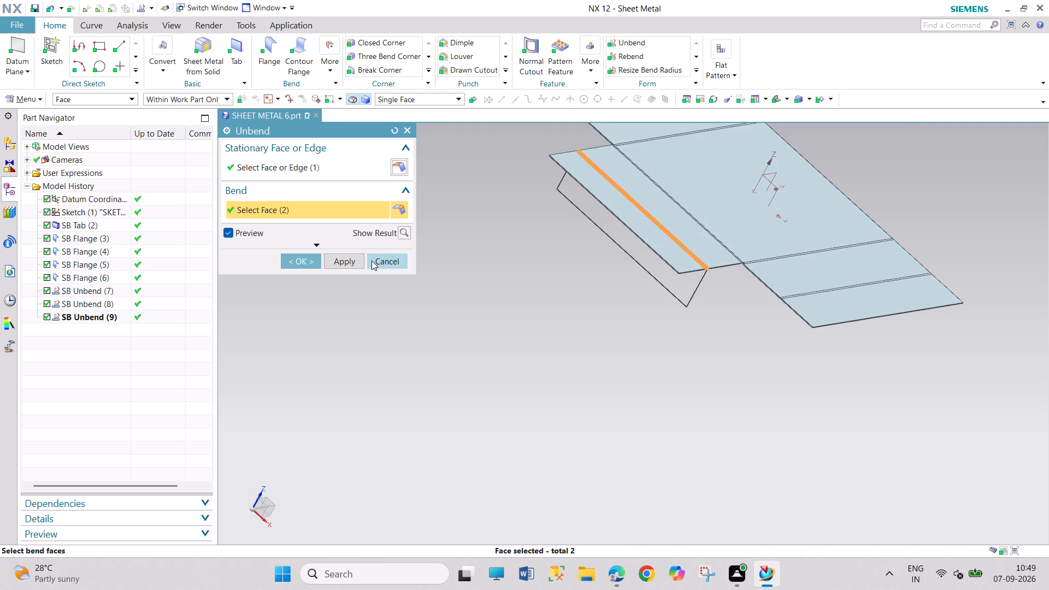
pyautogui.click(299, 264)
# Create a sketch in the task environment on the upper face of the flattened +X wall, using the On Plane type.
pyautogui.scroll(3, 722, 279)
pyautogui.scroll(-4, 723, 279)
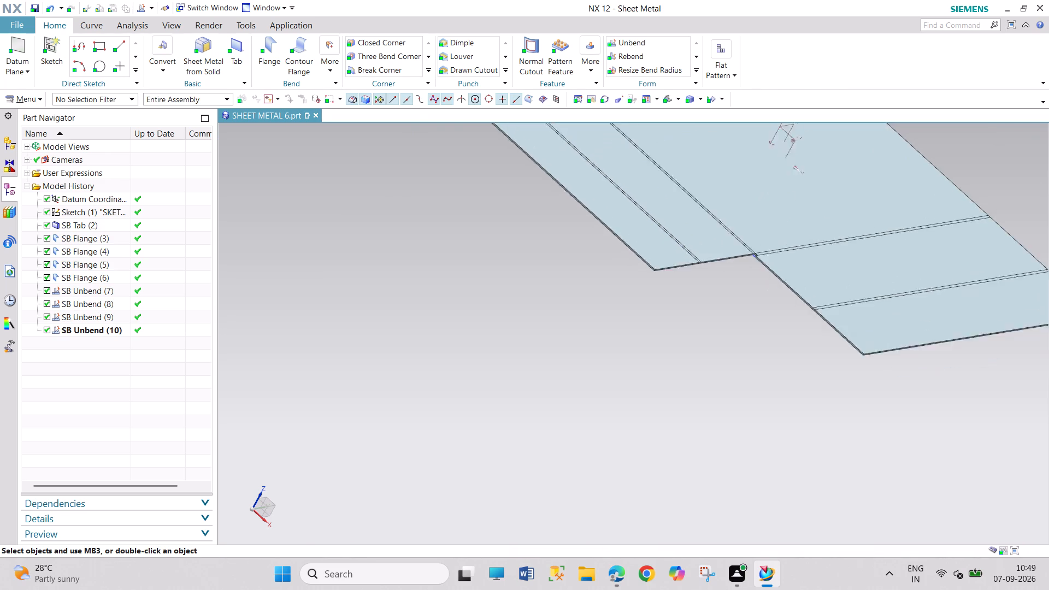
pyautogui.scroll(-4, 724, 280)
pyautogui.scroll(5, 825, 227)
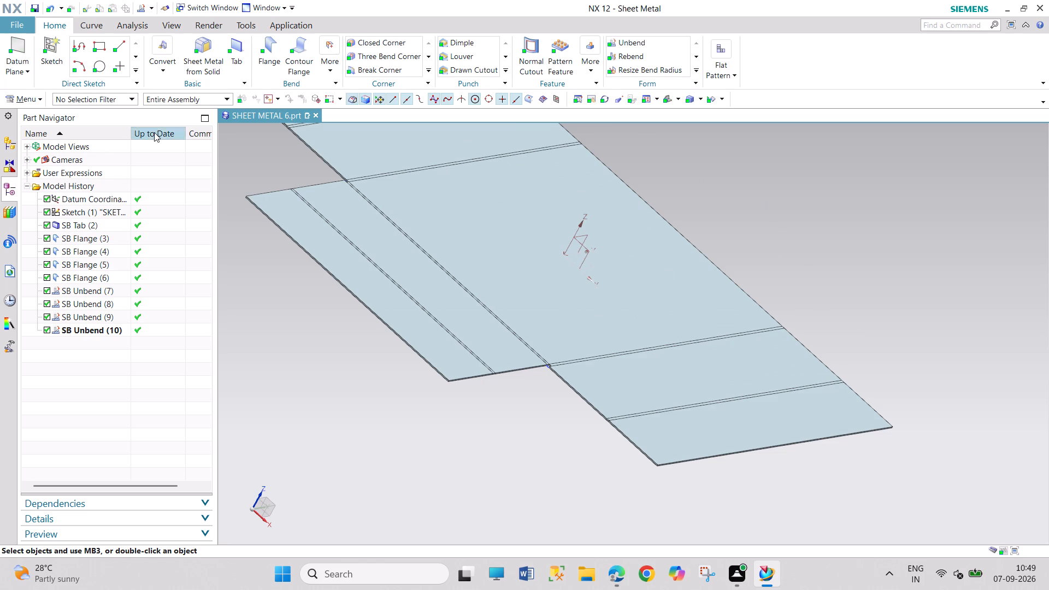
pyautogui.click(19, 95)
pyautogui.click(44, 150)
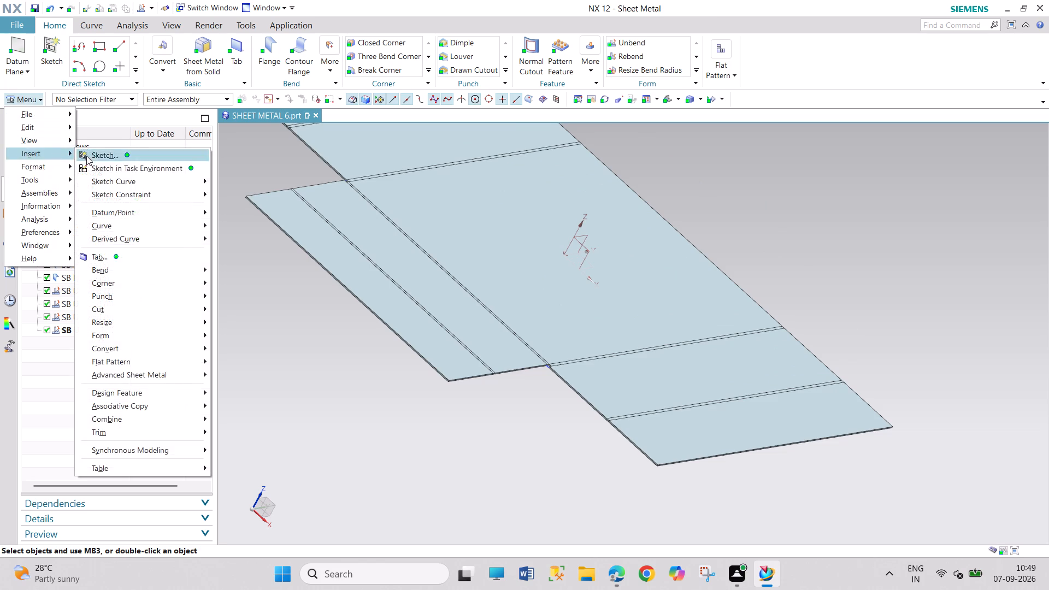
pyautogui.click(102, 165)
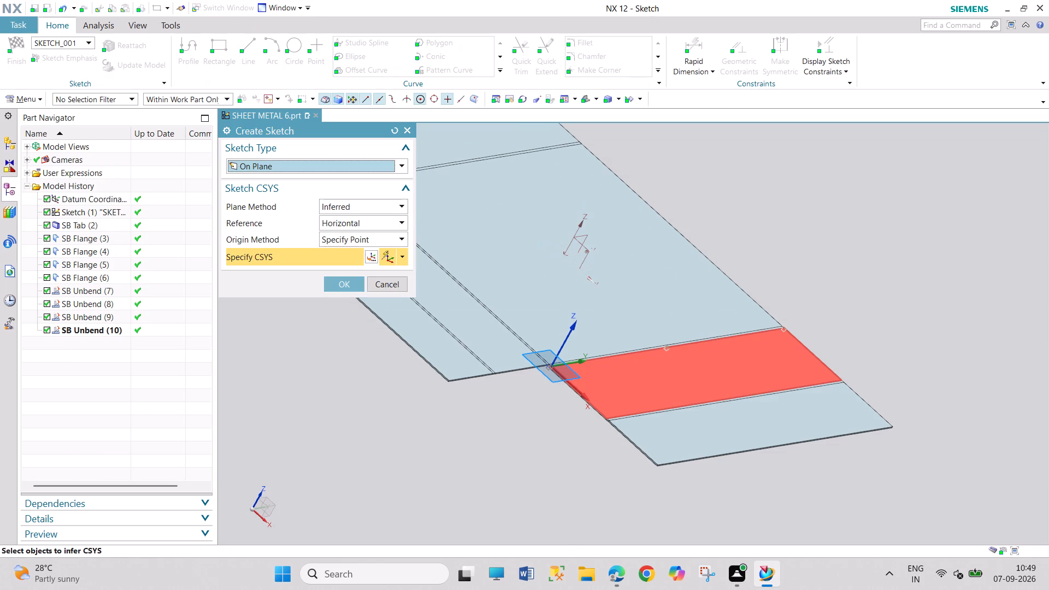
pyautogui.click(661, 349)
pyautogui.click(346, 288)
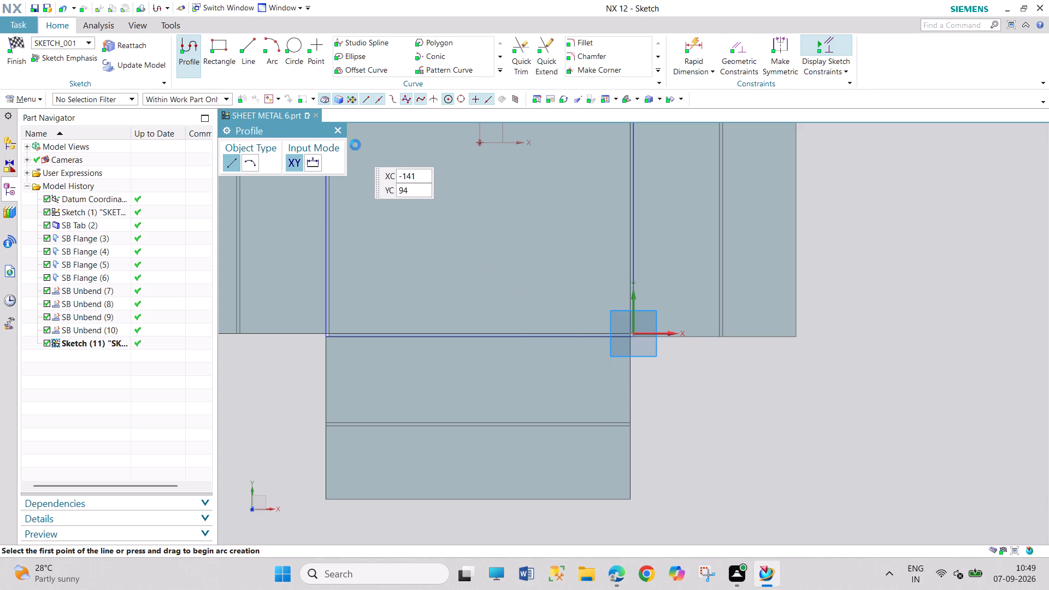
# Sketch a centre-based rectangle 100 mm wide, 50 mm high at 270°, centred on the -X bend edge about 87 mm up from the sketch origin.
pyautogui.scroll(-7, 443, 247)
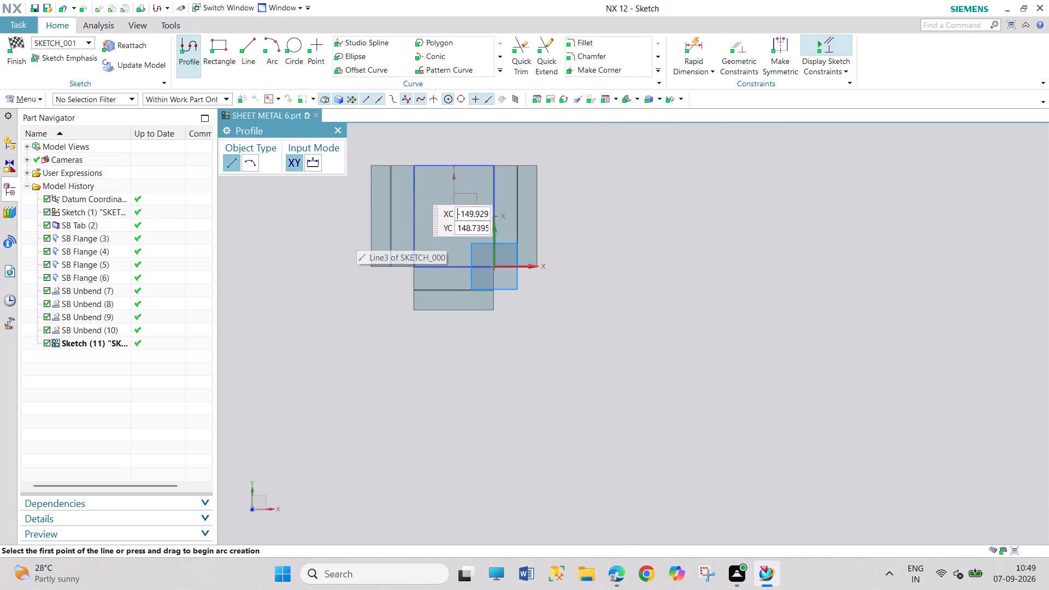
pyautogui.scroll(4, 414, 185)
pyautogui.scroll(3, 487, 270)
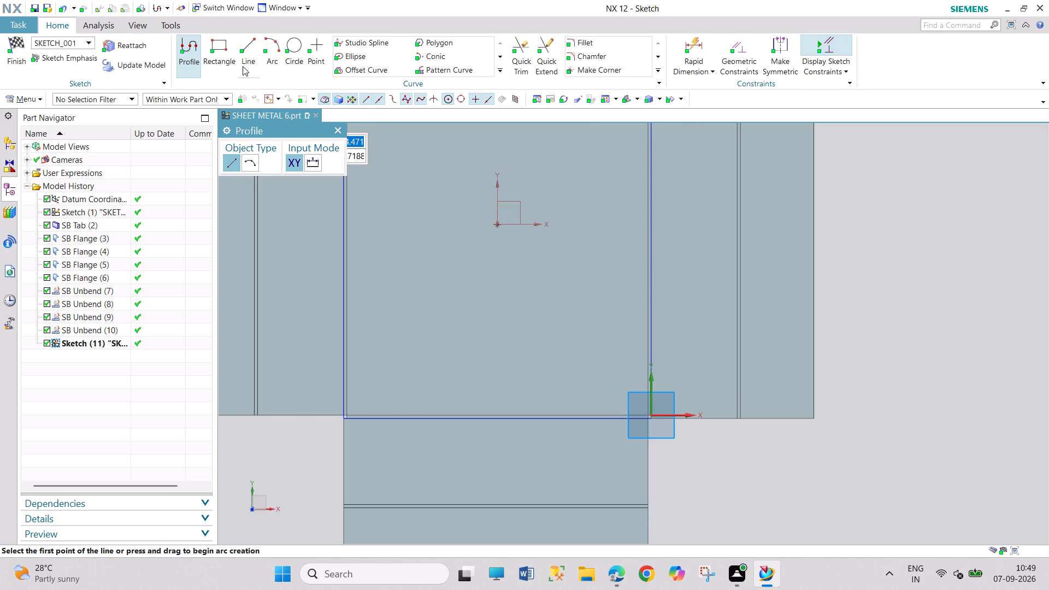
pyautogui.click(217, 55)
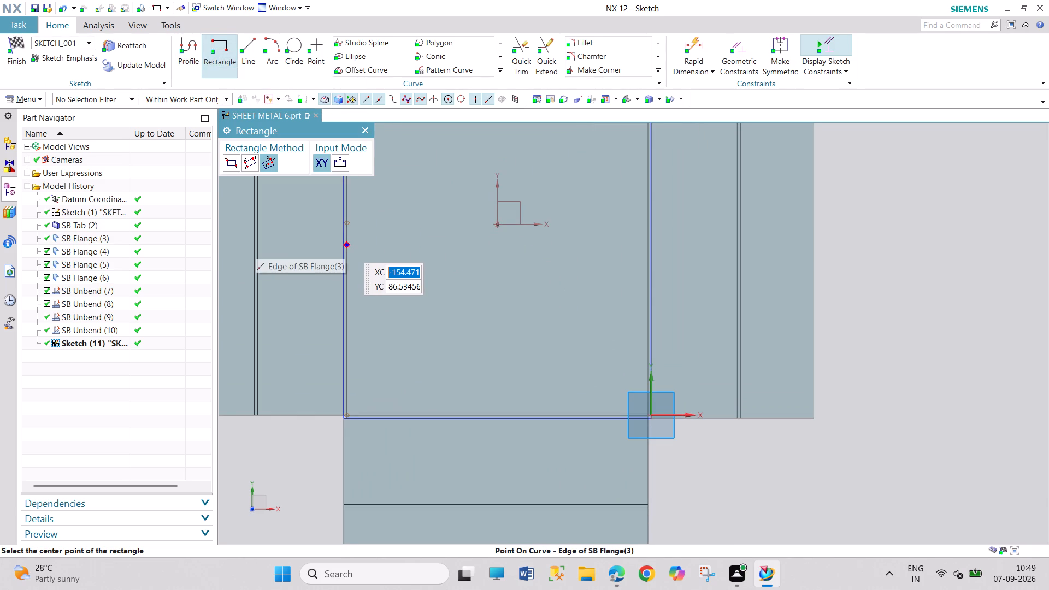
pyautogui.click(346, 245)
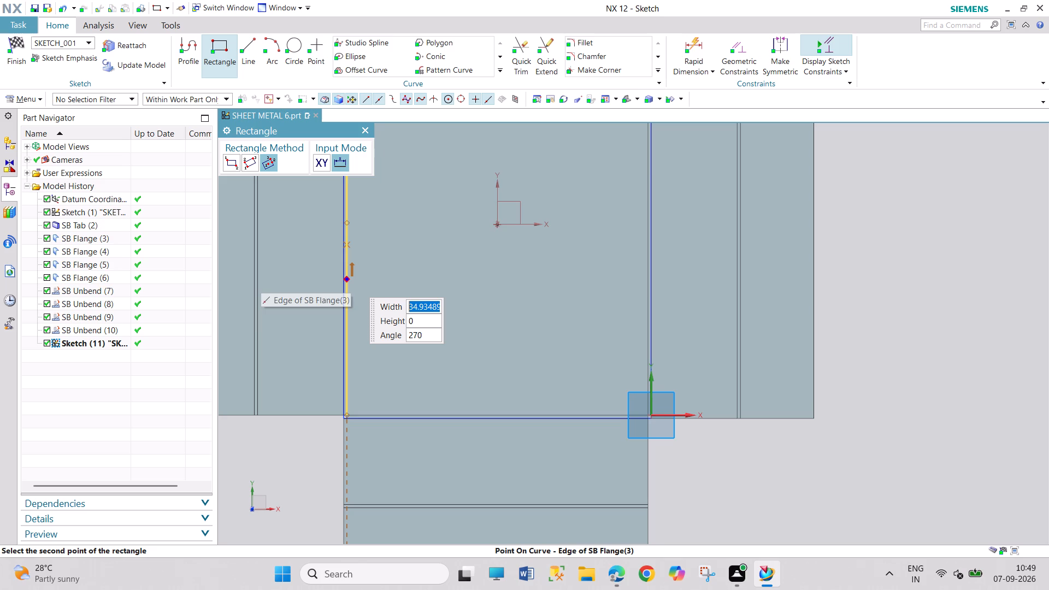
pyautogui.click(351, 279)
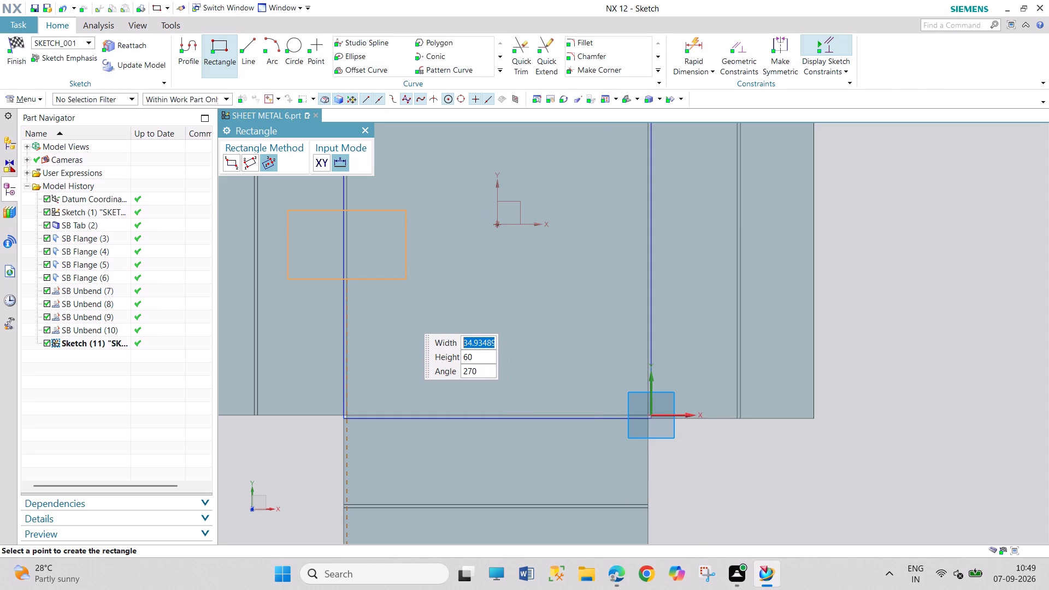
pyautogui.write('100')
pyautogui.press('Return')
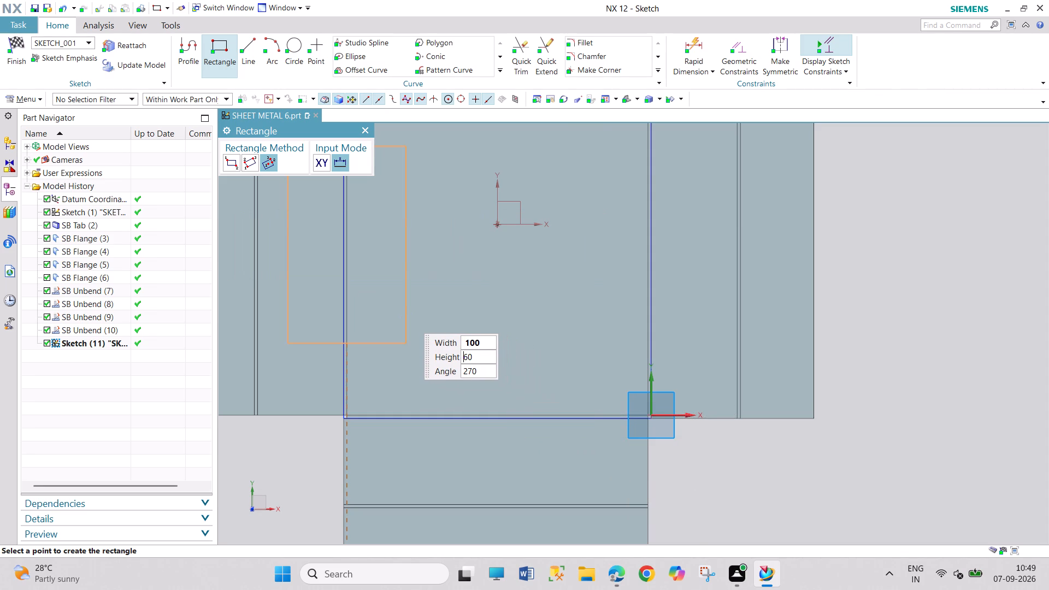
pyautogui.write('50')
pyautogui.press('Right')
pyautogui.press('Right')
pyautogui.press('Right')
pyautogui.press('BackSpace')
pyautogui.press('BackSpace')
pyautogui.press('Return')
pyautogui.write('270')
pyautogui.press('Return')
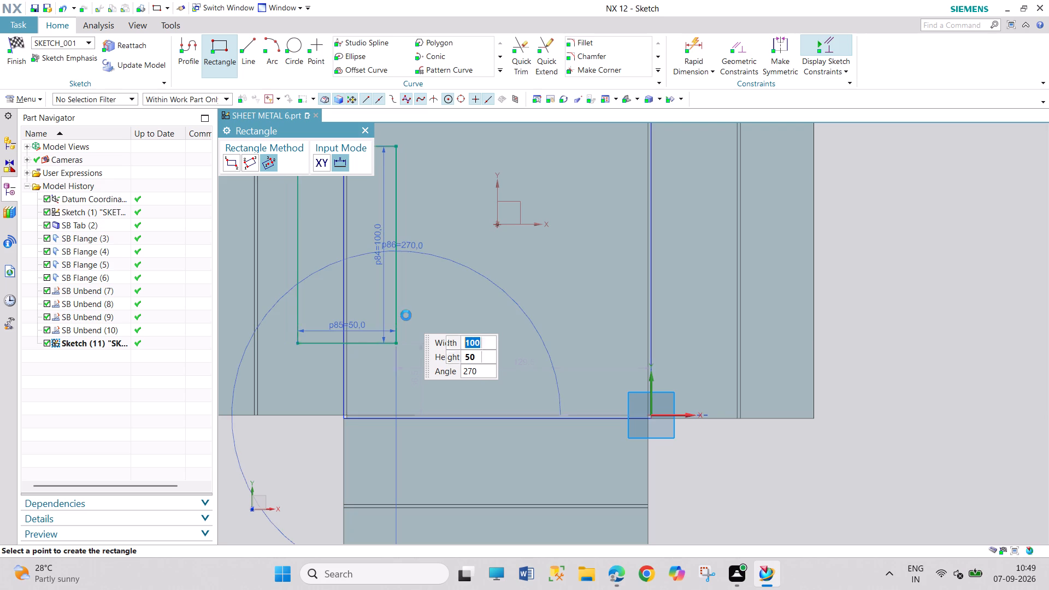
pyautogui.click(367, 123)
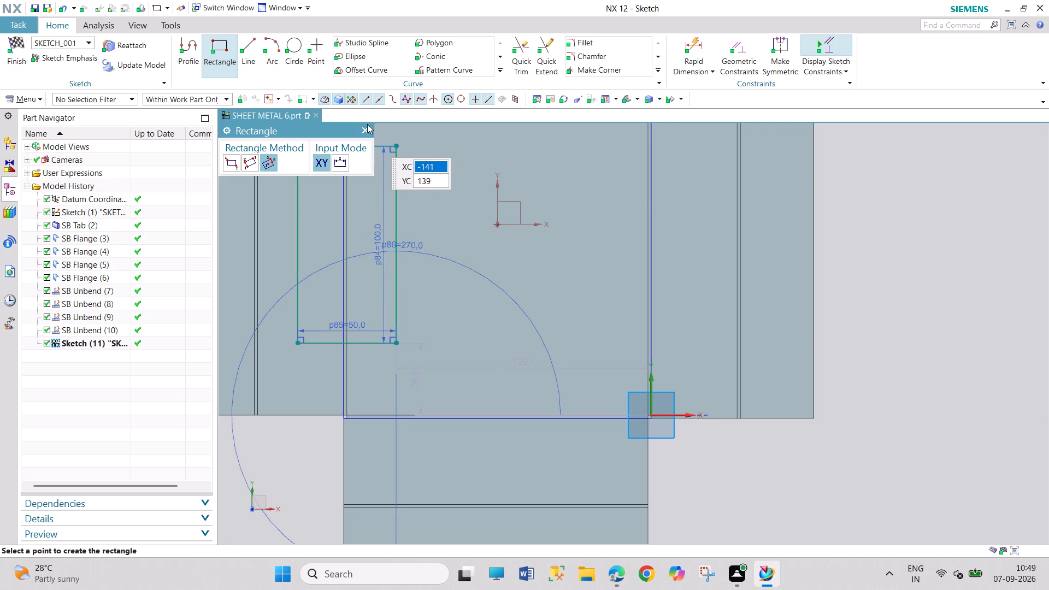
pyautogui.click(367, 127)
# Switch to the Exercise 6 drawing in the PDF viewer and check the position dimensions of the 50 × 100 mm cutout.
pyautogui.scroll(-4, 416, 273)
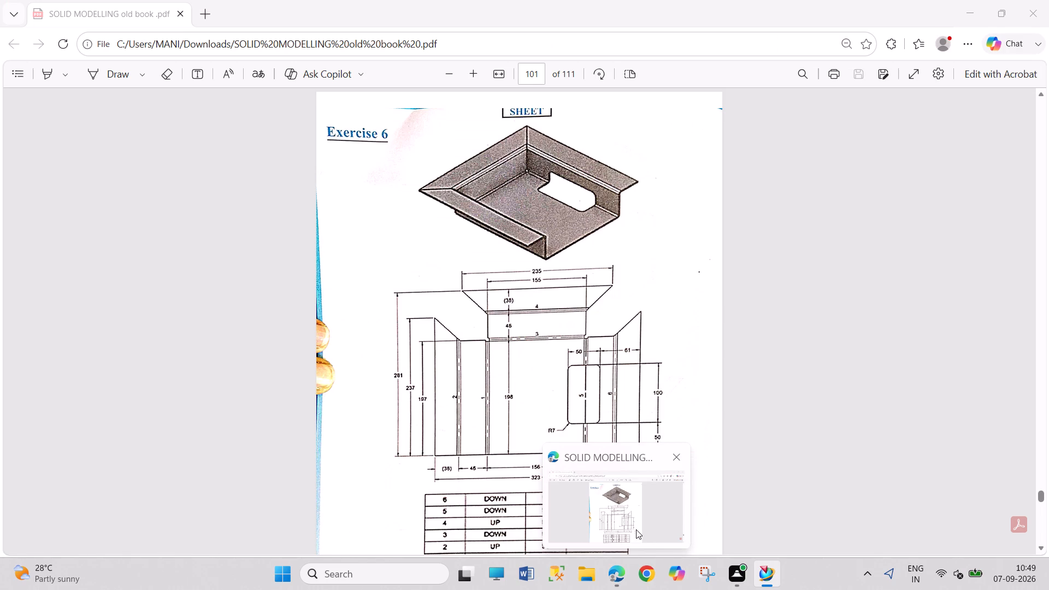
pyautogui.click(636, 529)
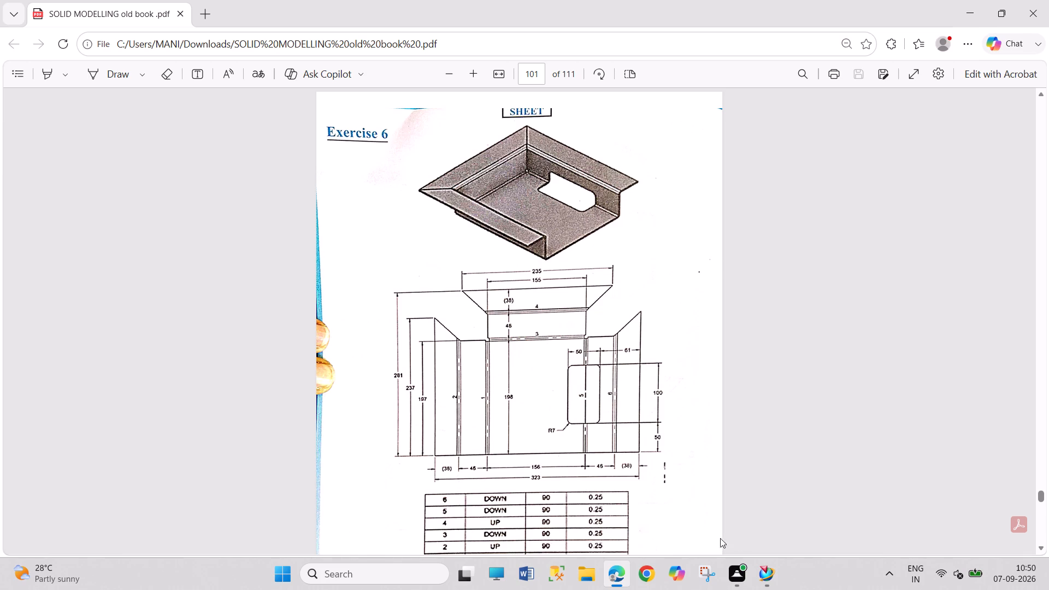
# Return to NX and dimension the cutout rectangle's -X side 61 mm from the flattened flange's outer -X edge.
pyautogui.click(767, 568)
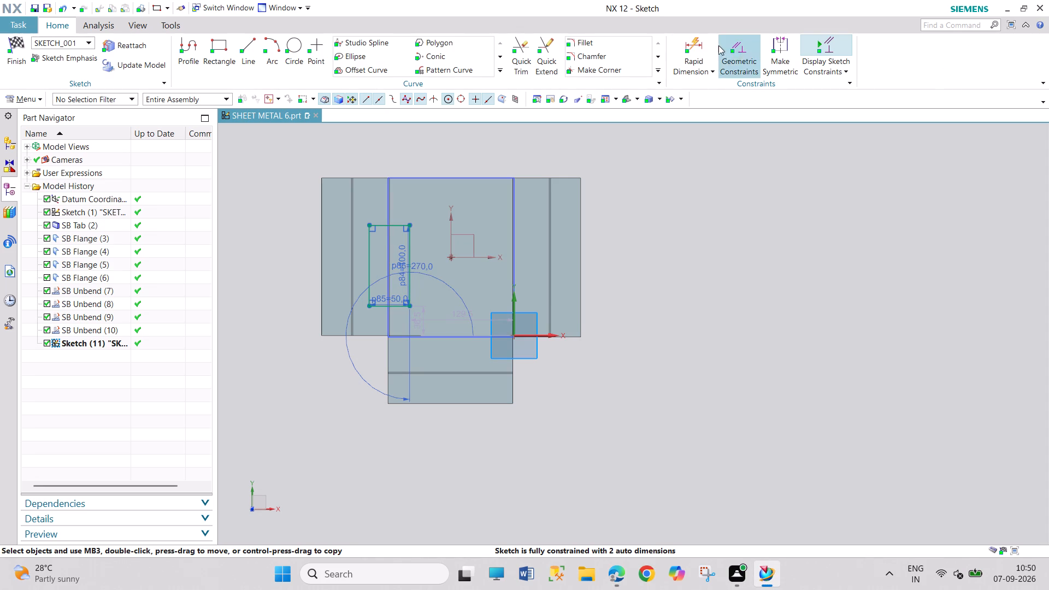
pyautogui.click(696, 41)
pyautogui.scroll(-4, 533, 286)
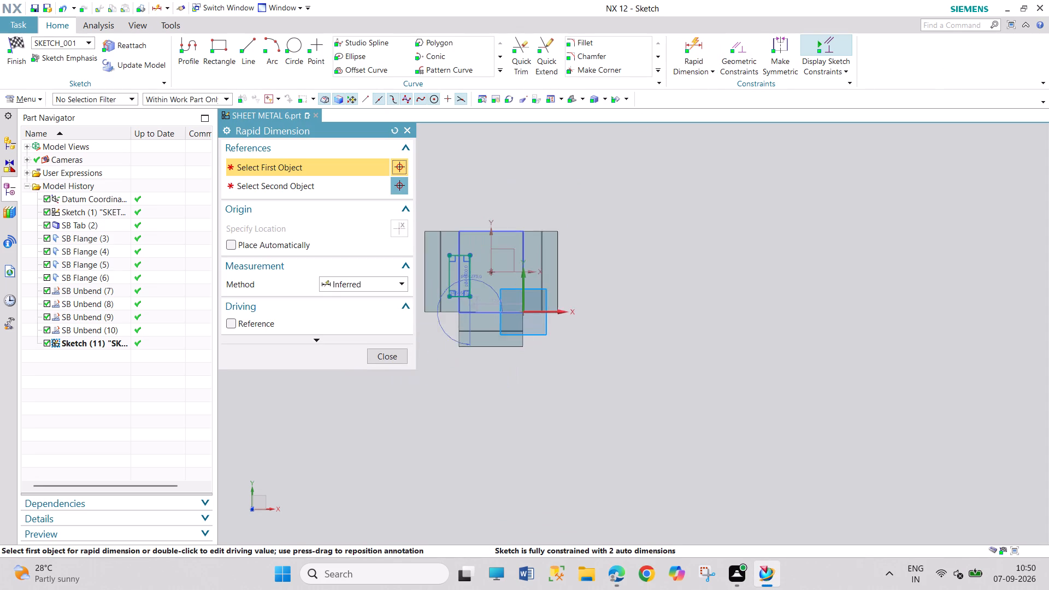
pyautogui.scroll(-2, 494, 306)
pyautogui.scroll(7, 438, 285)
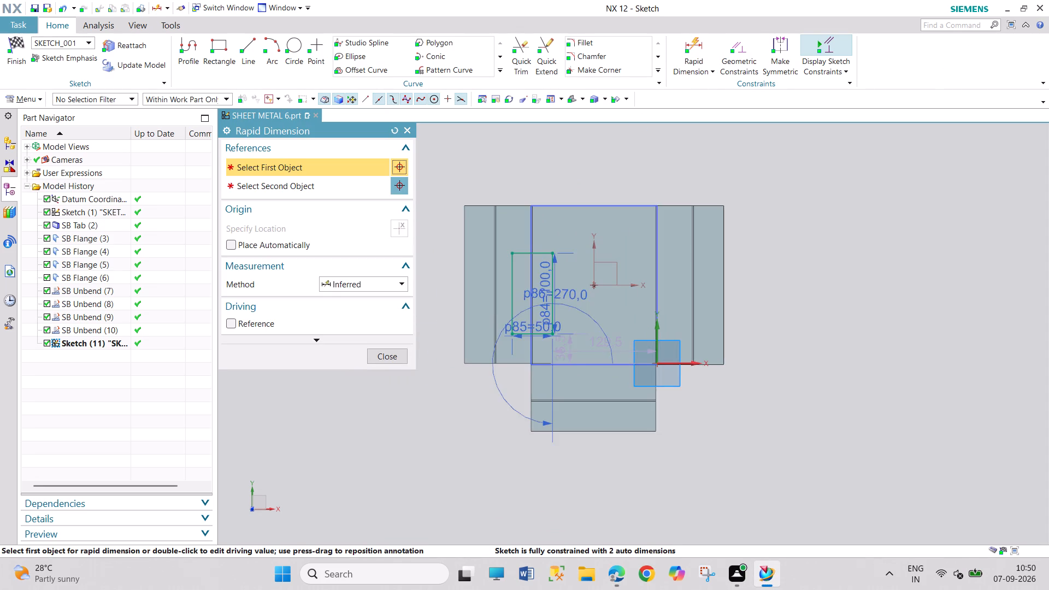
pyautogui.moveTo(511, 300); pyautogui.dragTo(506, 300)
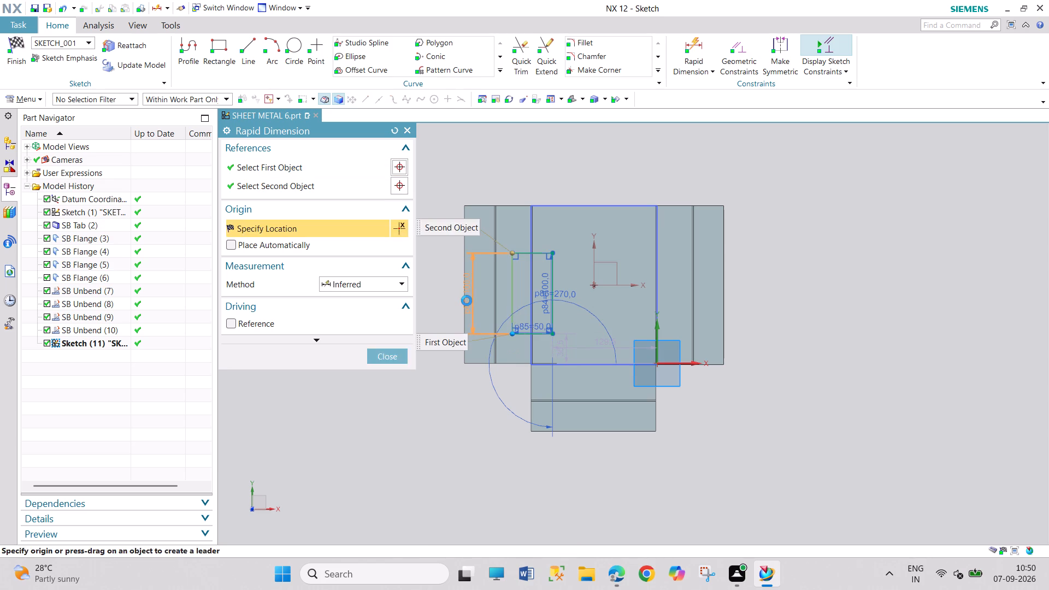
pyautogui.click(464, 300)
pyautogui.click(416, 433)
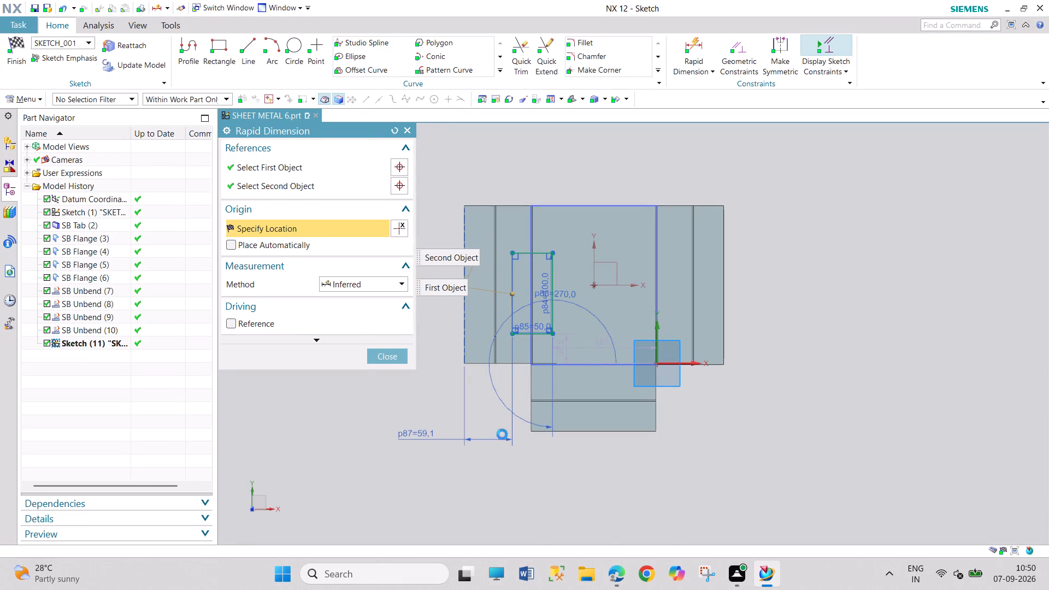
pyautogui.write('61')
pyautogui.press('Return')
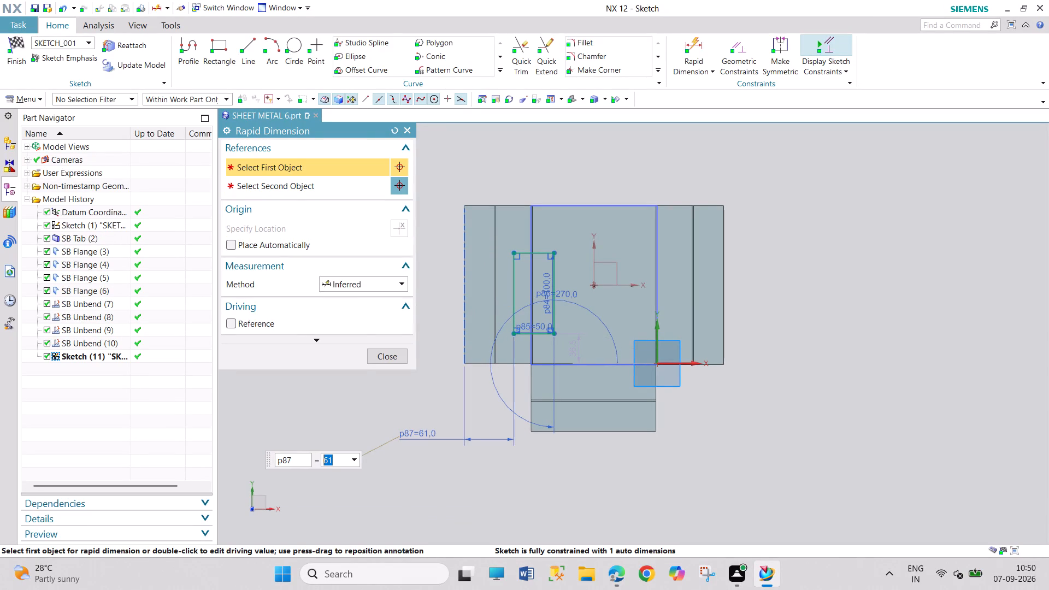
# Dimension the rectangle's +Y side 50 mm from the base's +Y edge and finish the sketch.
pyautogui.click(540, 250)
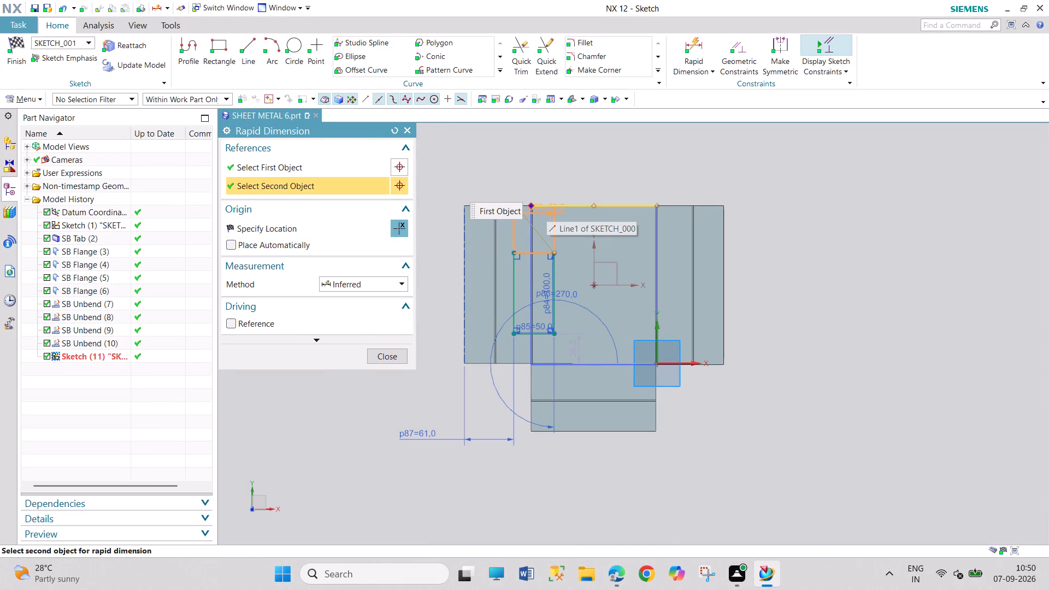
pyautogui.moveTo(546, 206); pyautogui.dragTo(546, 200)
pyautogui.click(523, 150)
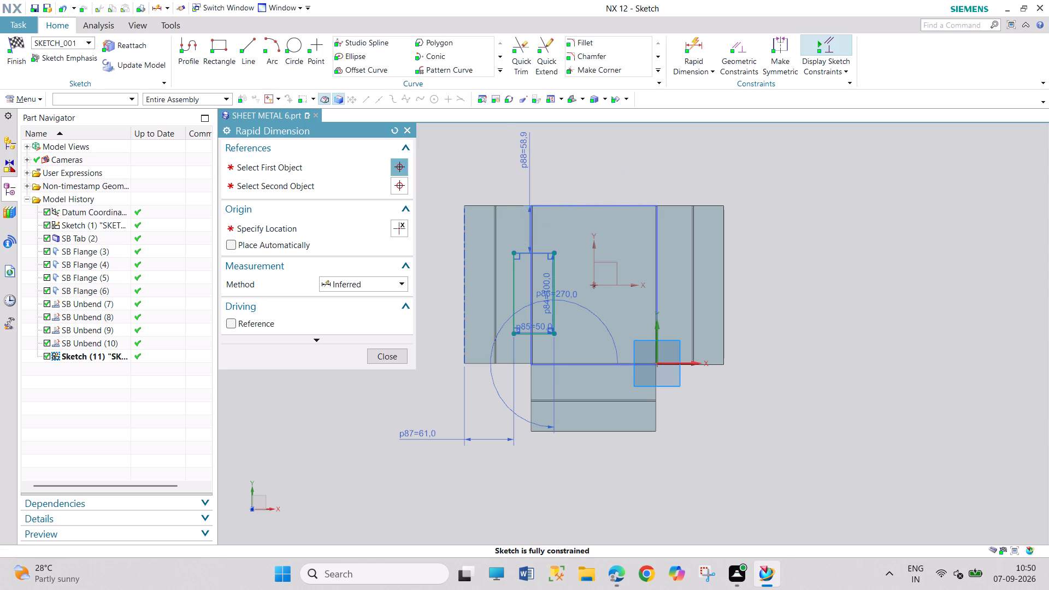
pyautogui.write('50')
pyautogui.press('Return')
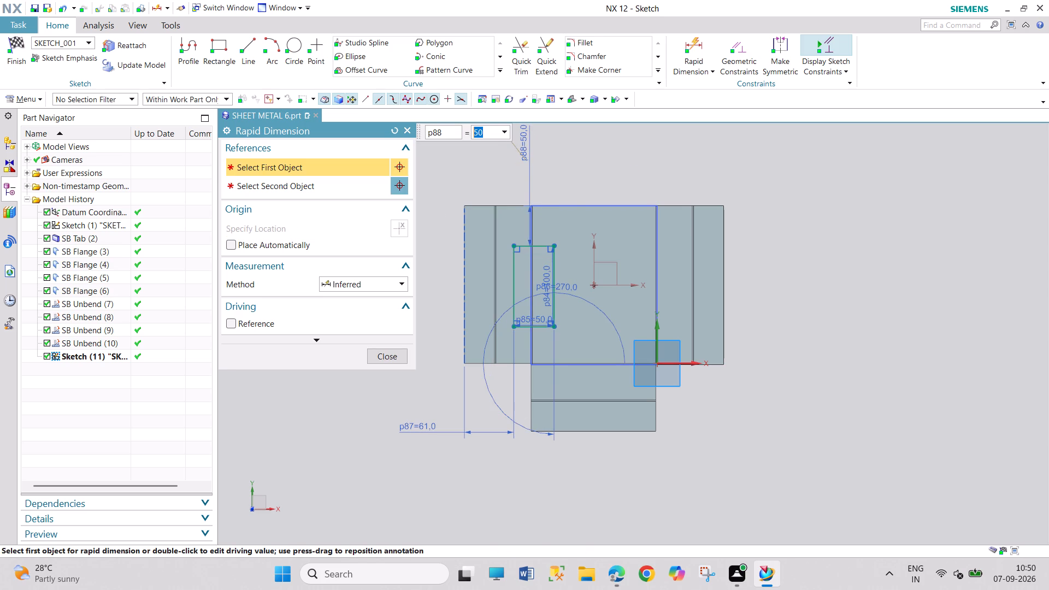
pyautogui.click(17, 56)
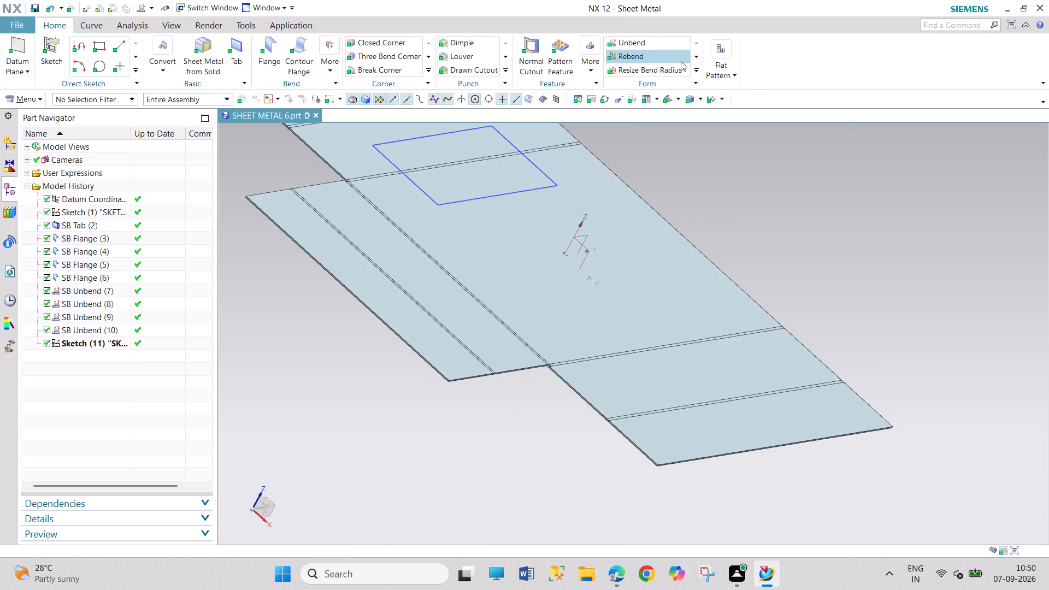
# Make a Normal Cutout through the flattened part from the rectangle sketch, using the Thickness cut method and 5 mm depth.
pyautogui.click(535, 60)
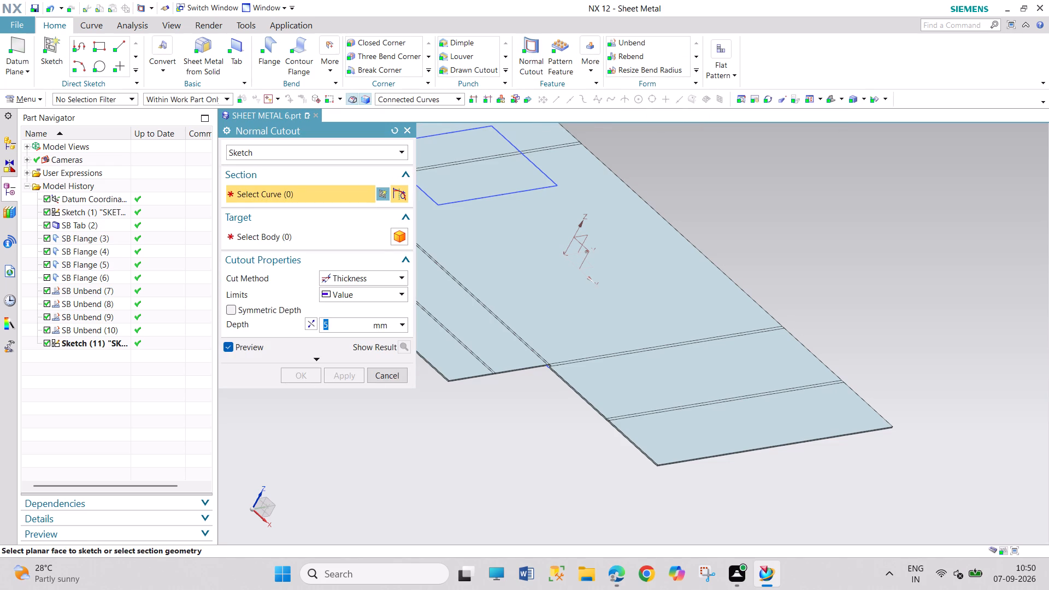
pyautogui.click(528, 190)
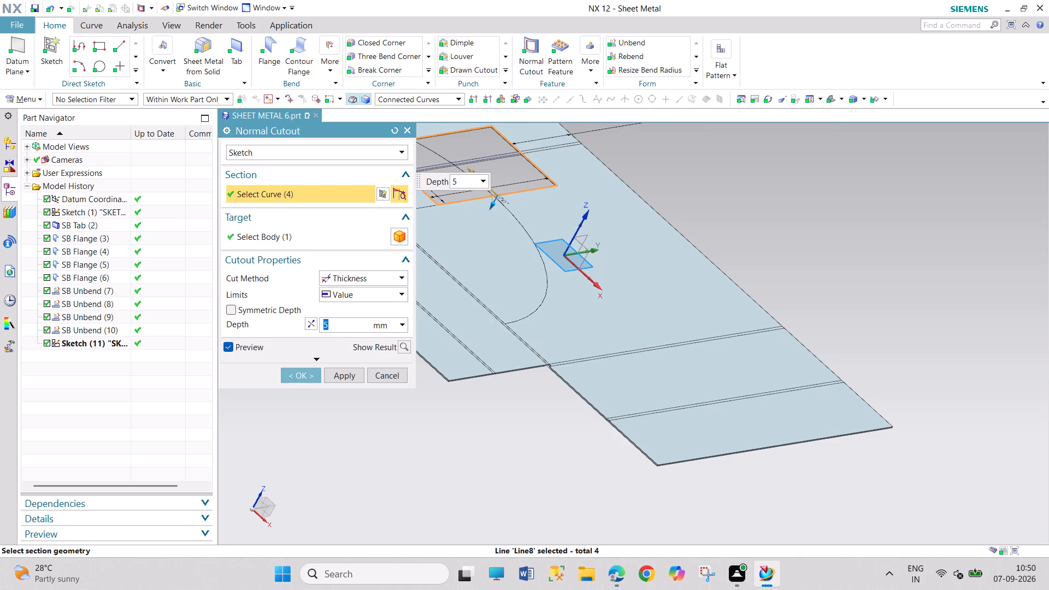
pyautogui.click(304, 379)
pyautogui.scroll(-2, 336, 331)
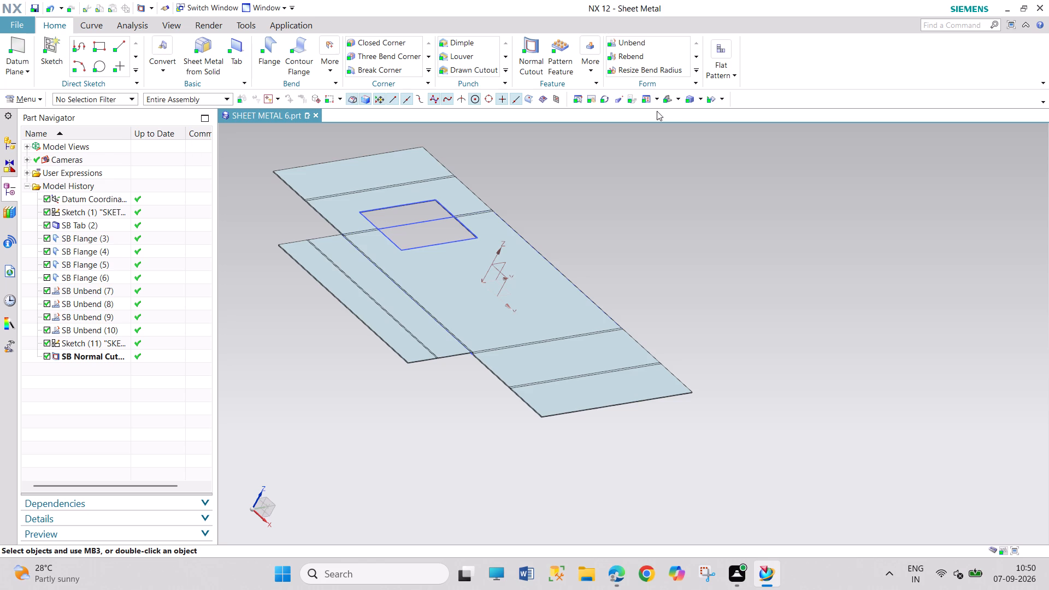
# Rebend the three walls along the -X, +X and -Y edges of the base in one Rebend feature.
pyautogui.click(647, 60)
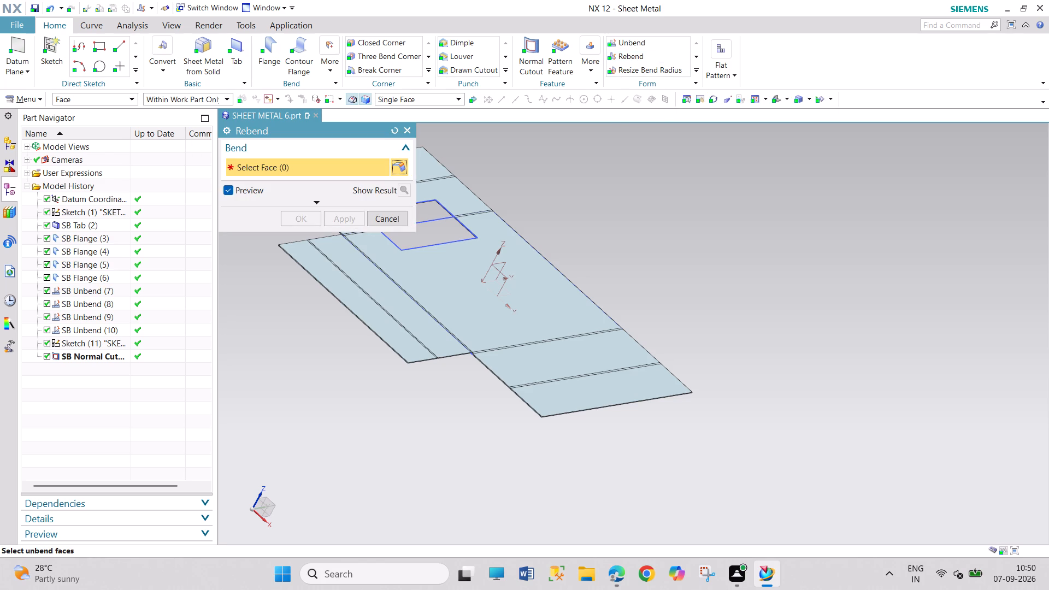
pyautogui.scroll(-8, 466, 231)
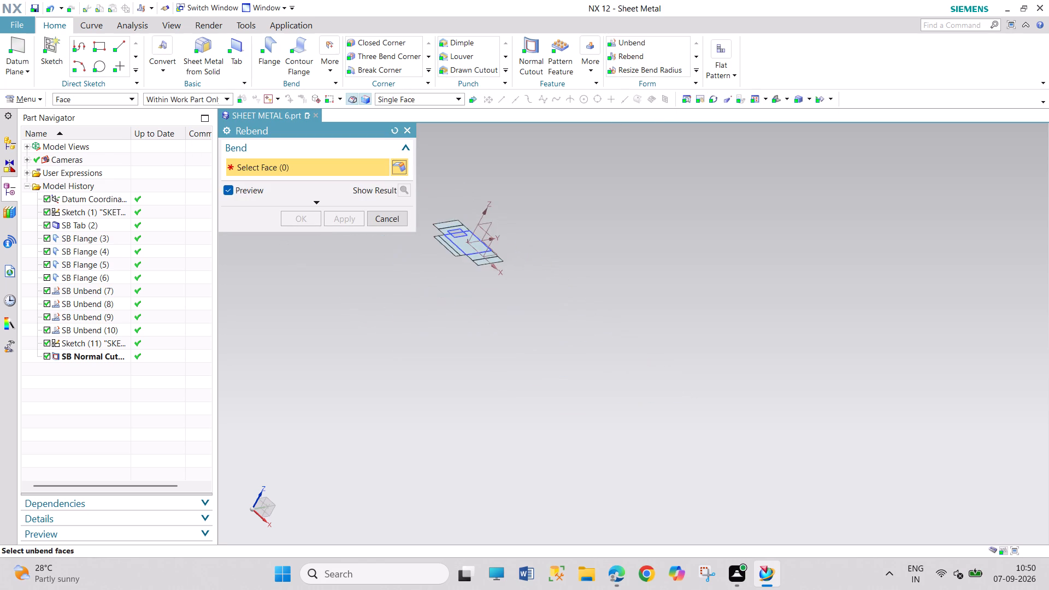
pyautogui.scroll(6, 440, 203)
pyautogui.scroll(2, 528, 349)
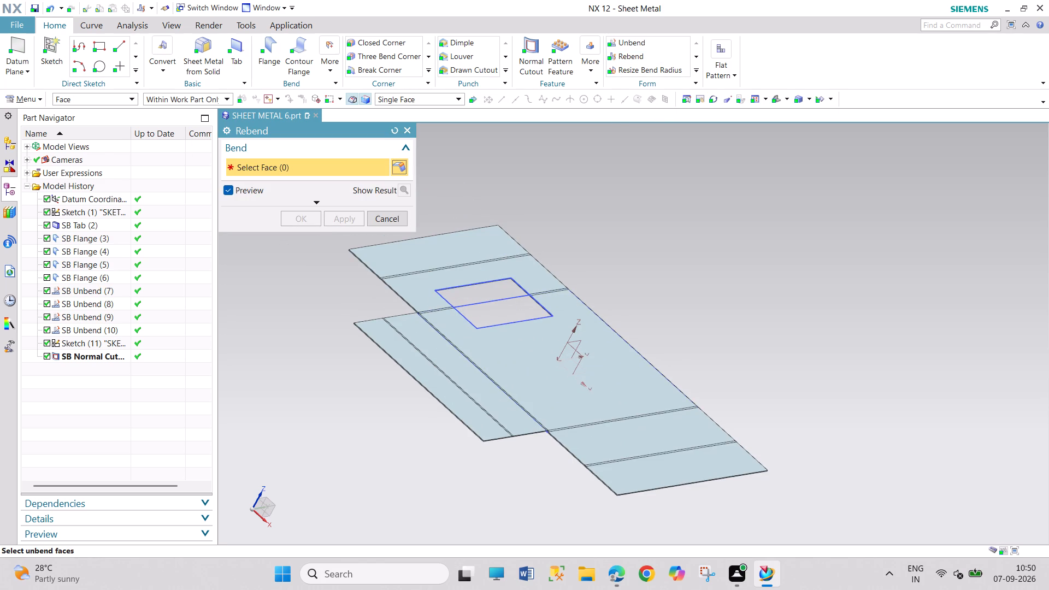
pyautogui.click(520, 369)
pyautogui.click(504, 370)
pyautogui.scroll(3, 504, 367)
pyautogui.click(568, 223)
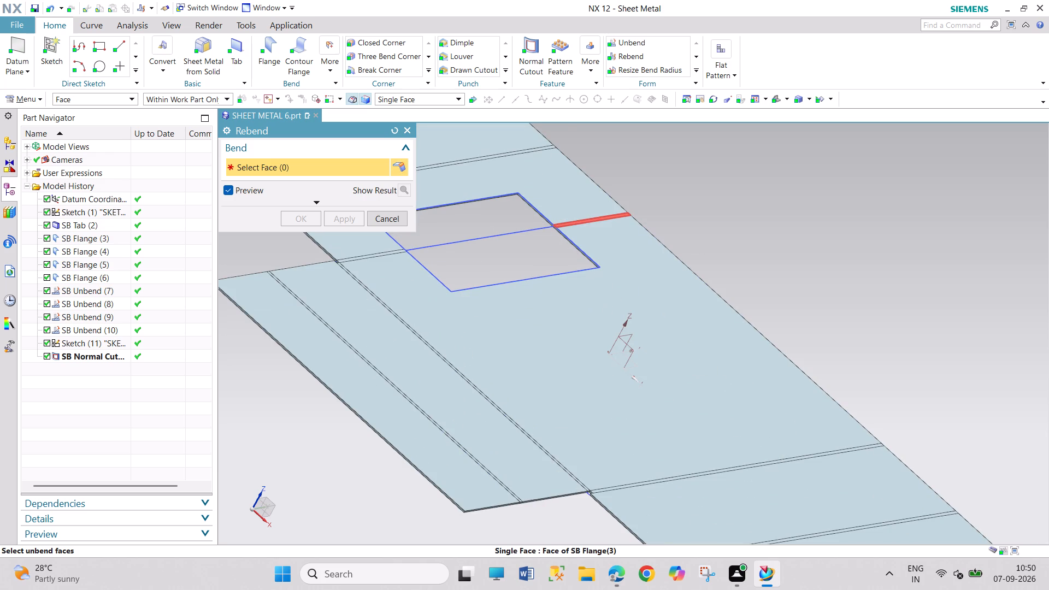
pyautogui.click(653, 482)
pyautogui.click(540, 446)
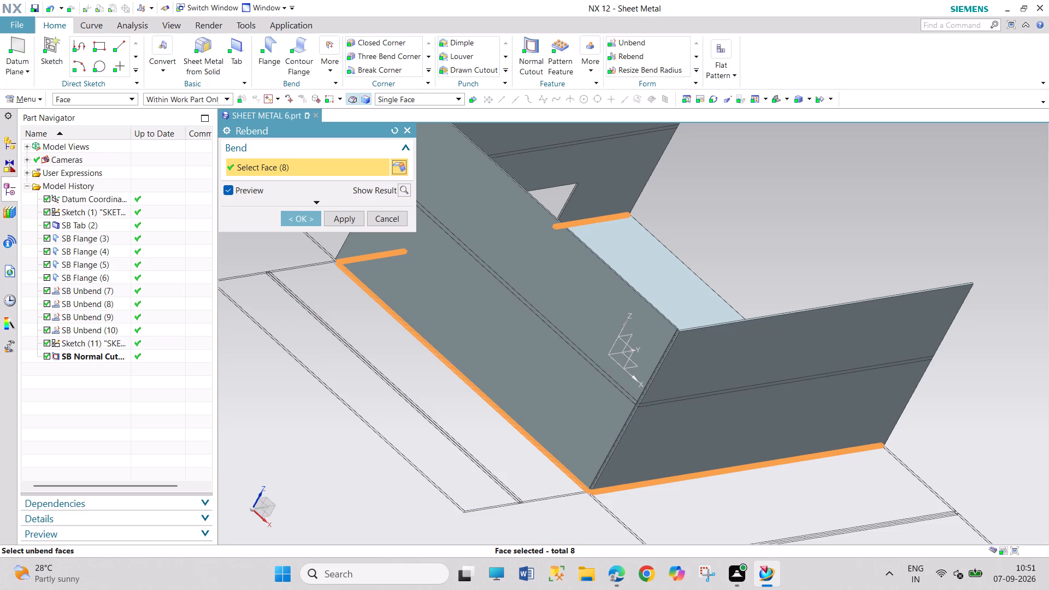
pyautogui.click(714, 103)
pyautogui.moveTo(798, 219); pyautogui.dragTo(750, 192)
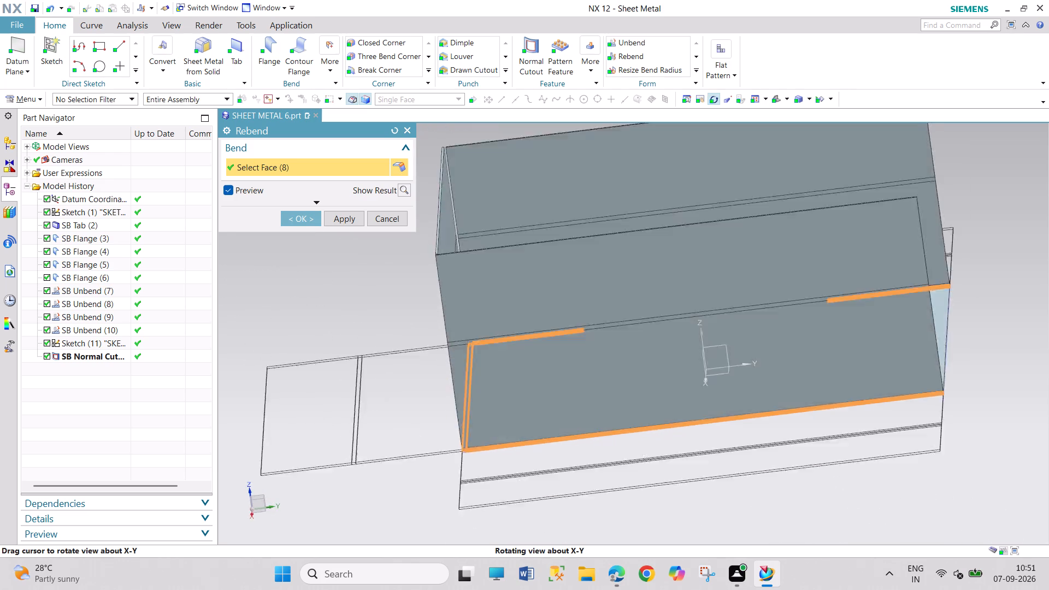
pyautogui.moveTo(750, 192); pyautogui.dragTo(757, 203)
pyautogui.click(670, 181)
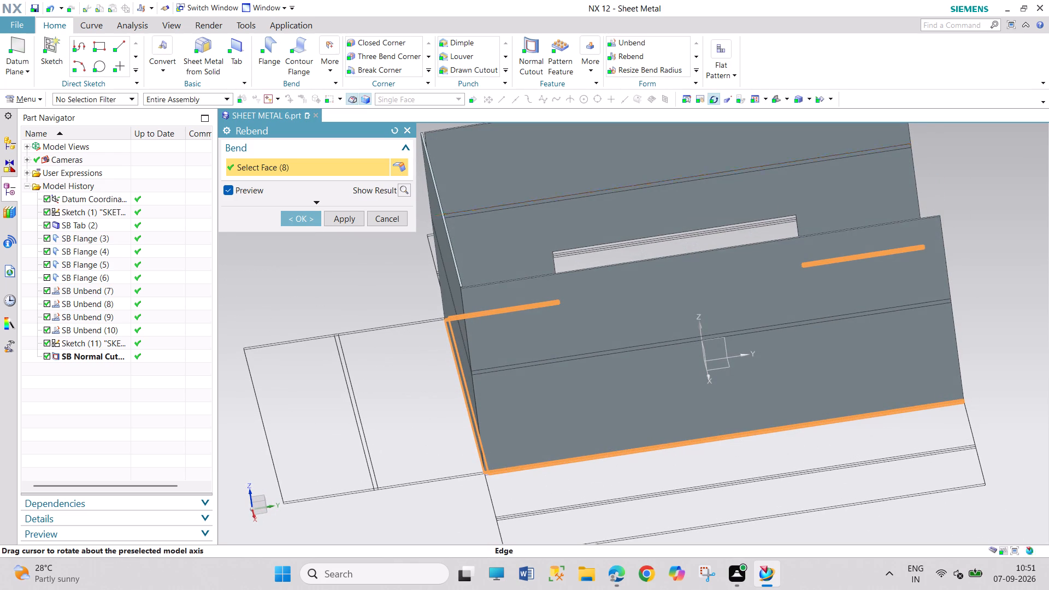
pyautogui.scroll(3, 669, 184)
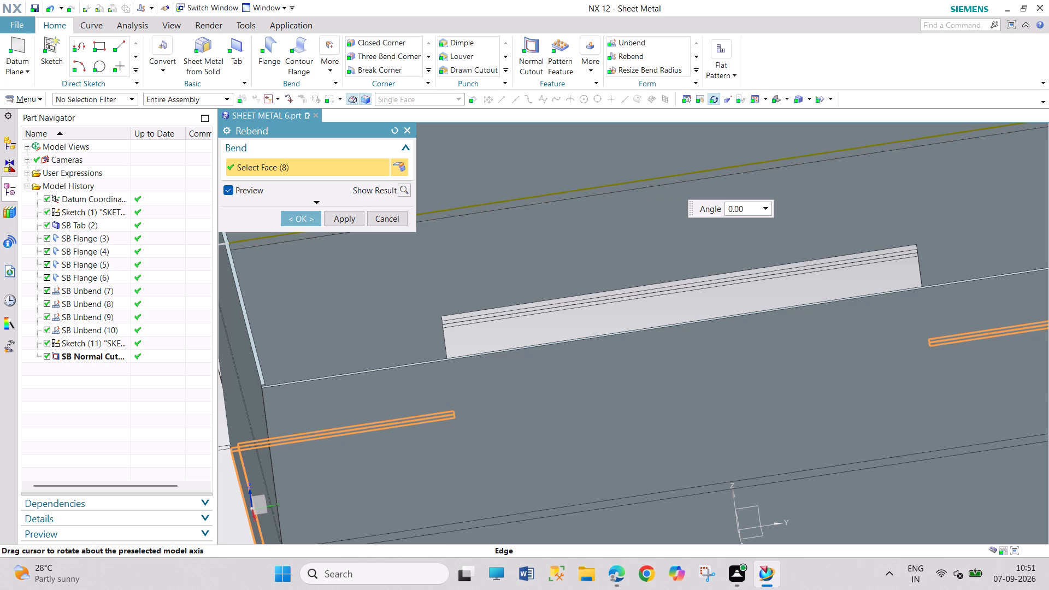
pyautogui.click(307, 220)
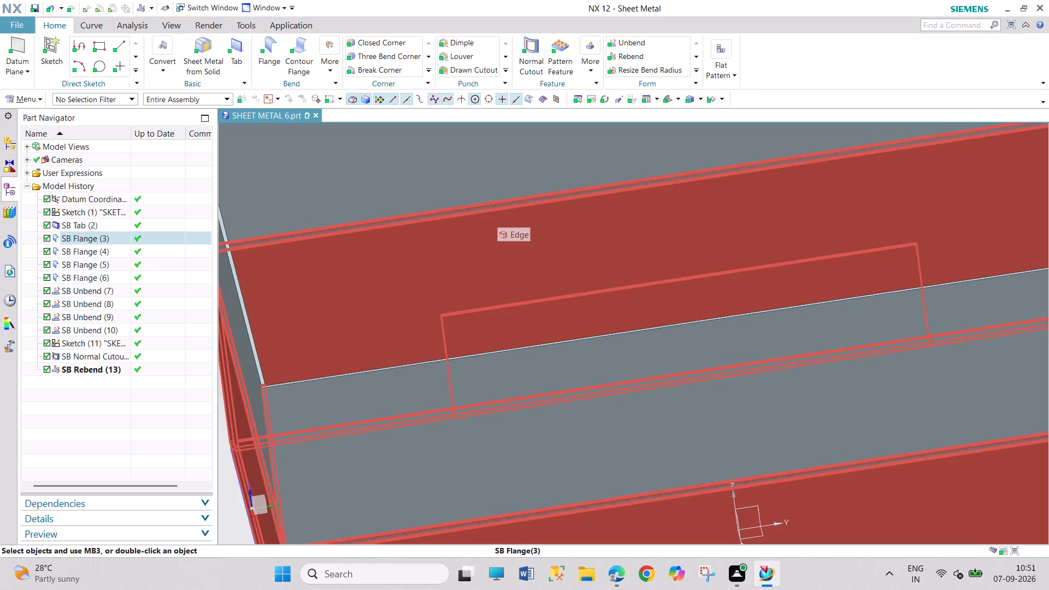
# Rebend the 38 mm outward flange on the -X wall that carries the cutout.
pyautogui.click(625, 57)
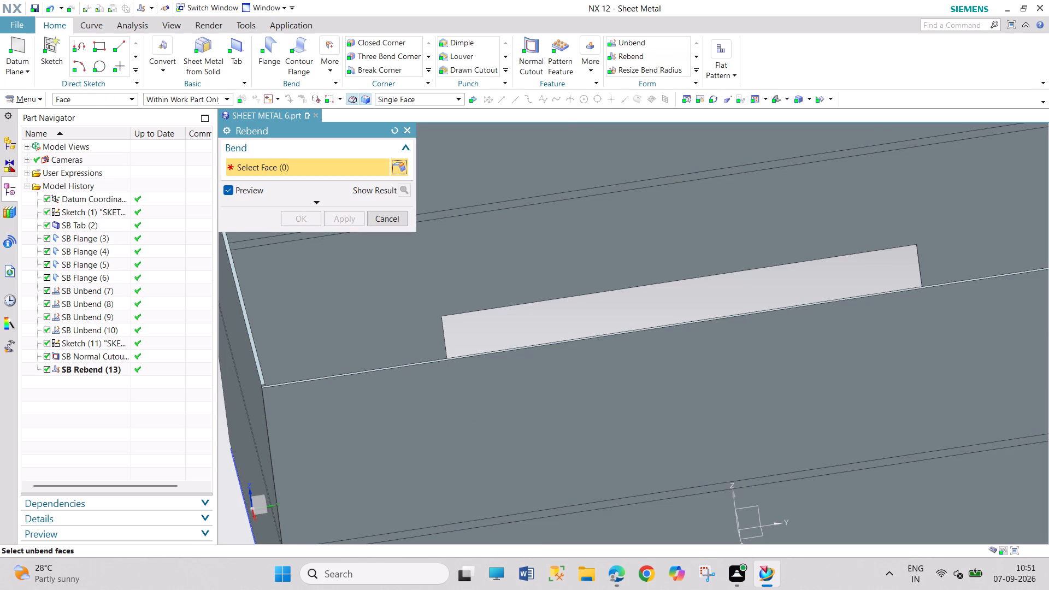
pyautogui.click(535, 200)
pyautogui.scroll(-5, 551, 214)
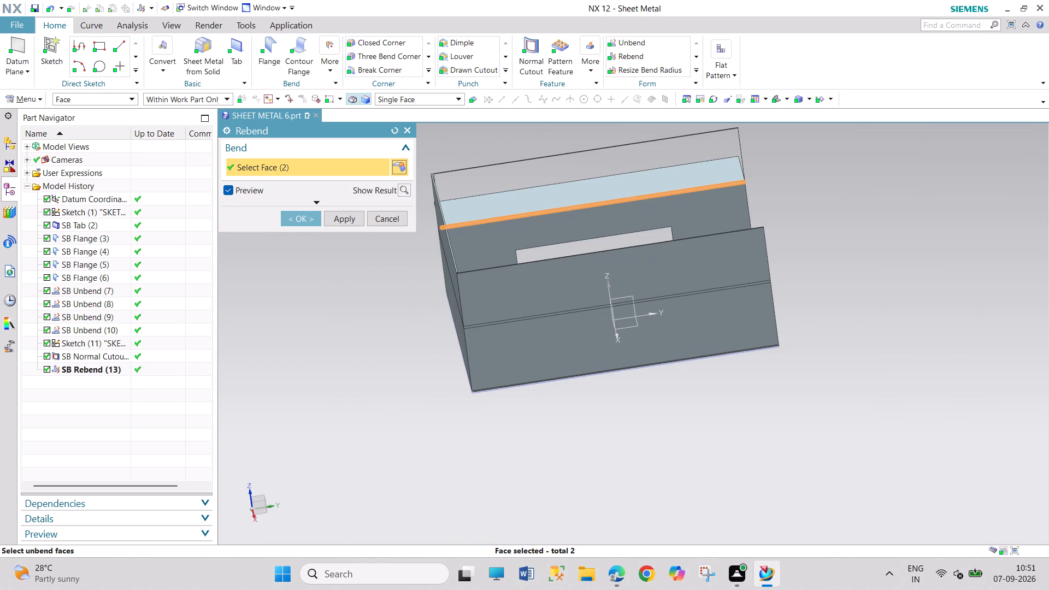
pyautogui.click(716, 99)
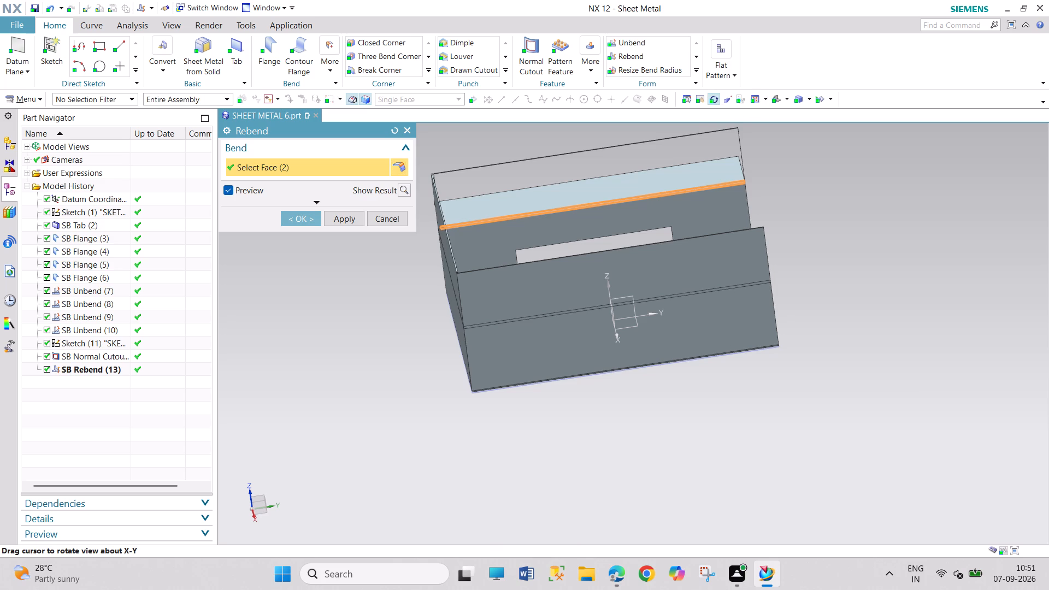
pyautogui.moveTo(805, 242); pyautogui.dragTo(708, 305)
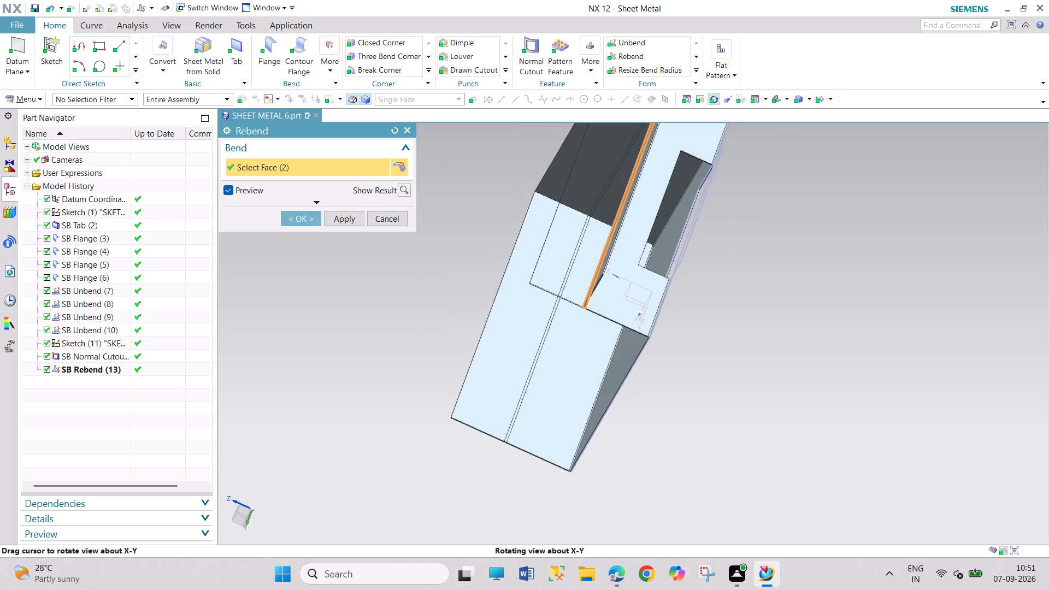
pyautogui.moveTo(708, 305); pyautogui.dragTo(698, 316)
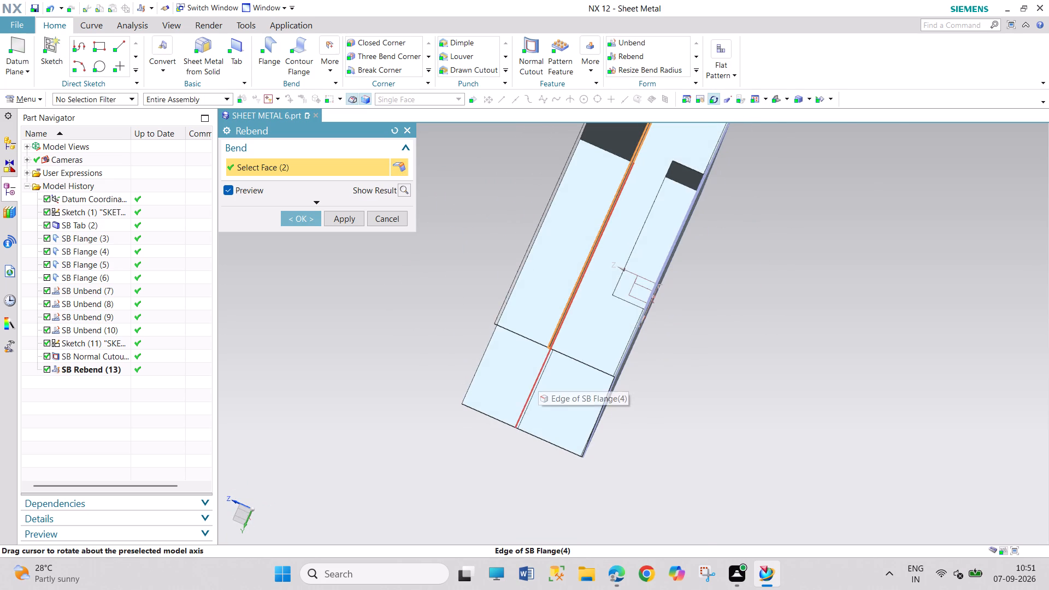
pyautogui.scroll(5, 541, 374)
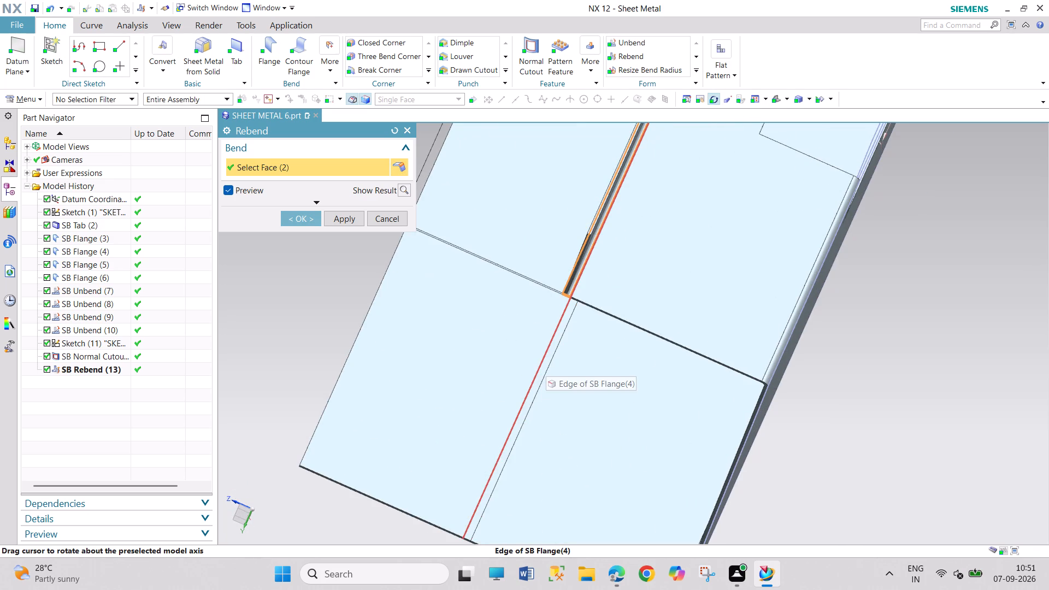
pyautogui.scroll(4, 546, 362)
pyautogui.click(551, 356)
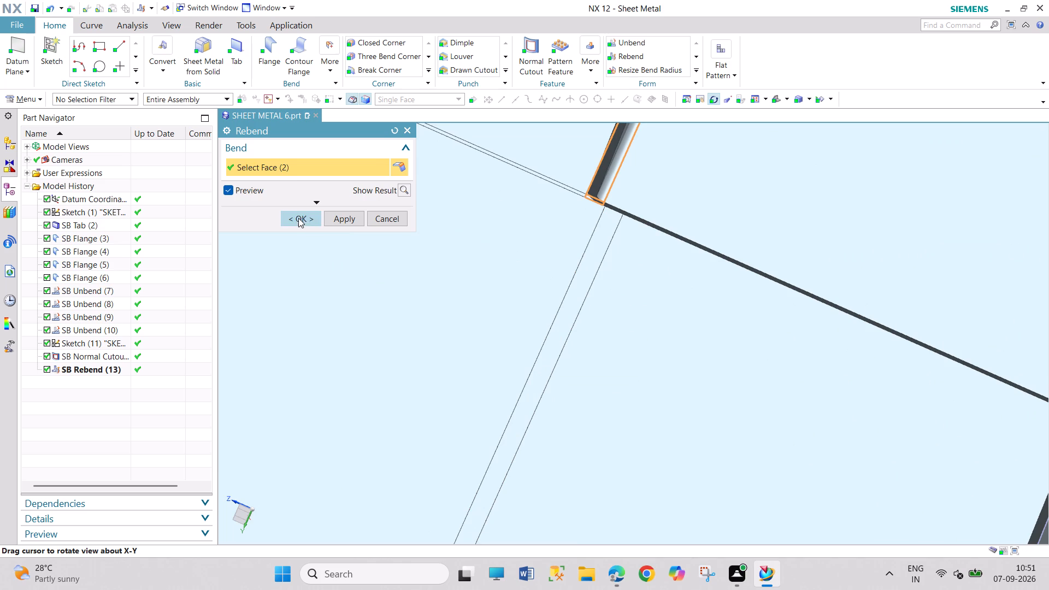
pyautogui.click(299, 218)
# Rebend the 38 mm outward flange on the +X wall.
pyautogui.click(616, 59)
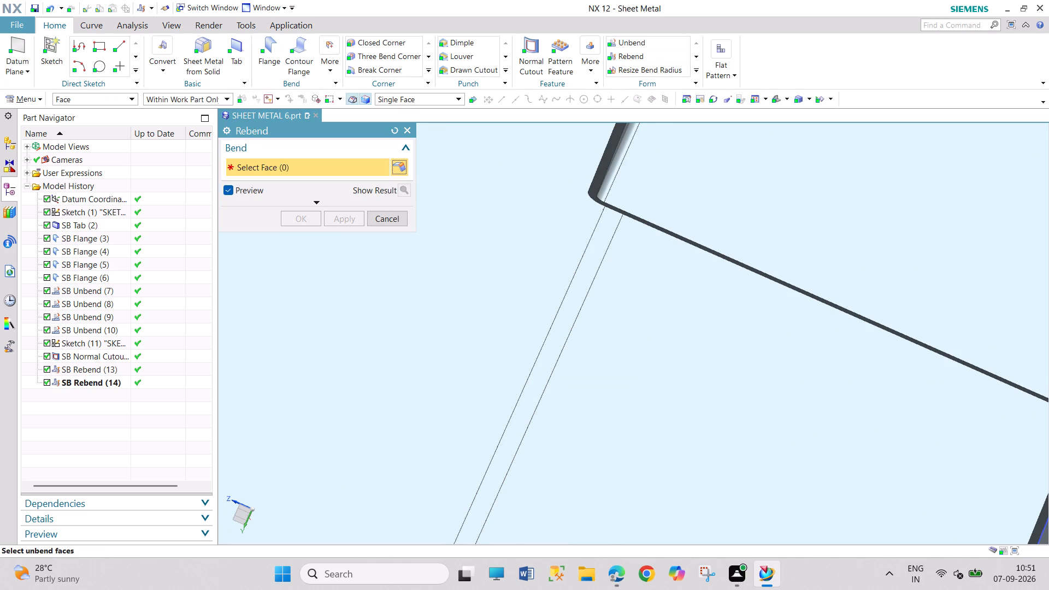
pyautogui.click(565, 308)
pyautogui.click(309, 216)
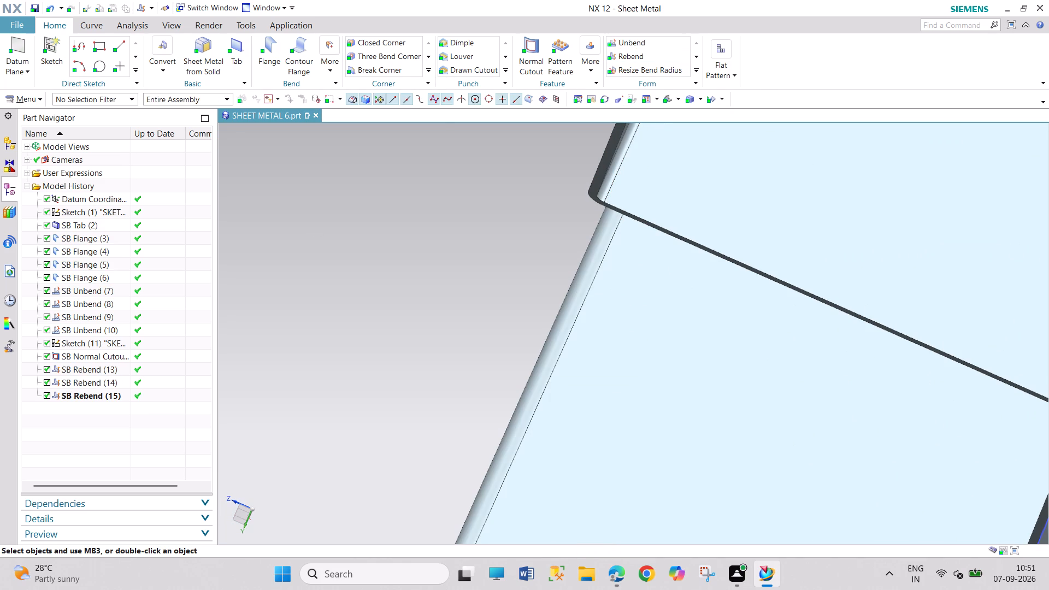
# Examine the rebent walls, their outward flanges and the cutout from above the part's open +Y side.
pyautogui.click(598, 99)
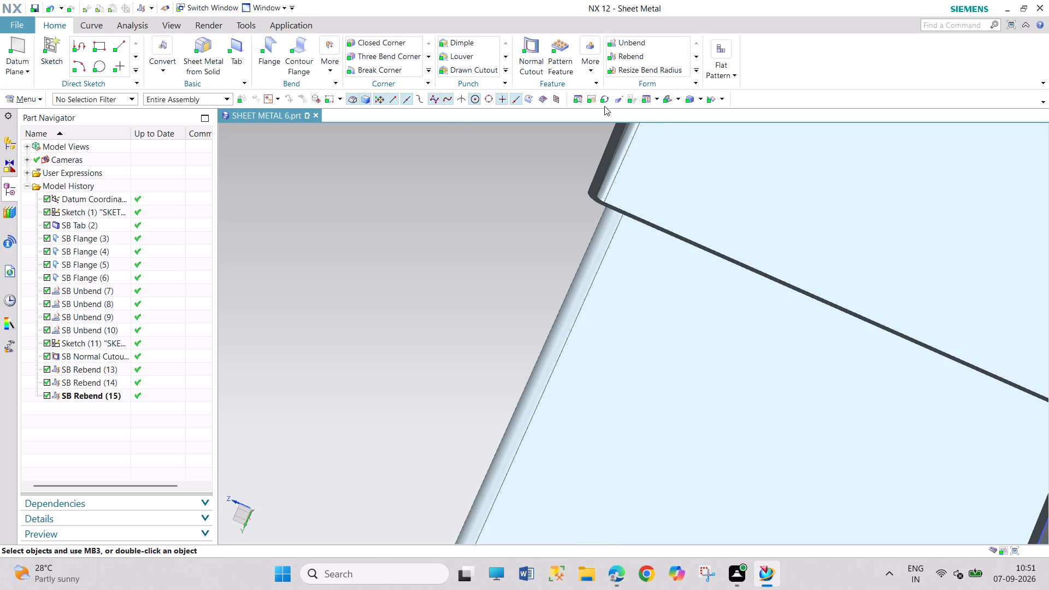
pyautogui.click(604, 106)
pyautogui.click(600, 108)
pyautogui.click(602, 98)
pyautogui.moveTo(540, 216); pyautogui.dragTo(610, 172)
pyautogui.scroll(-14, 612, 195)
pyautogui.moveTo(659, 265); pyautogui.dragTo(661, 242)
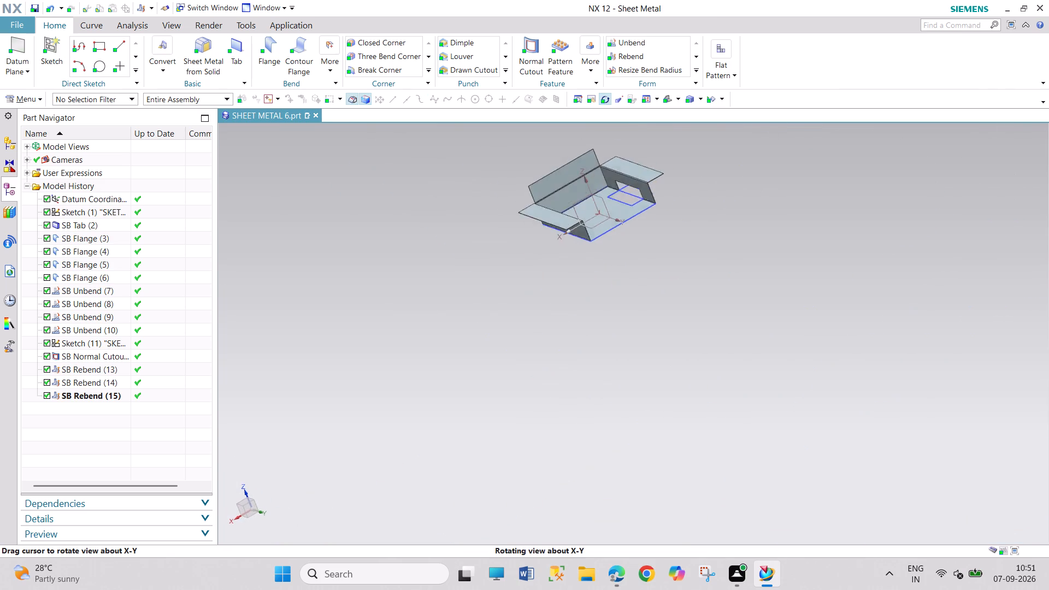
pyautogui.moveTo(661, 242); pyautogui.dragTo(659, 237)
pyautogui.scroll(6, 567, 187)
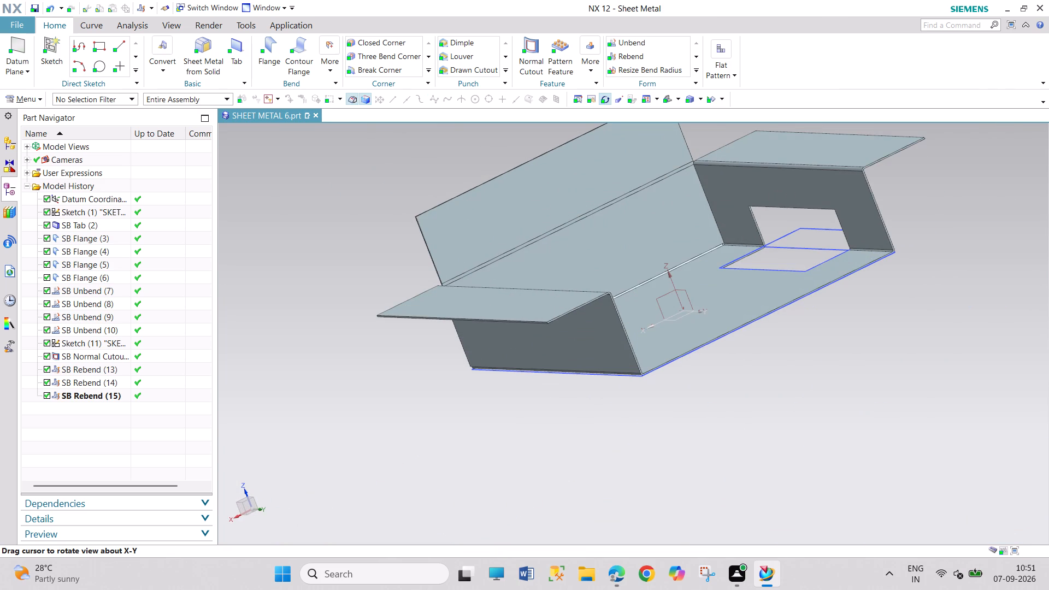
# Rebend the outward flange along the top of the -Y wall.
pyautogui.click(628, 58)
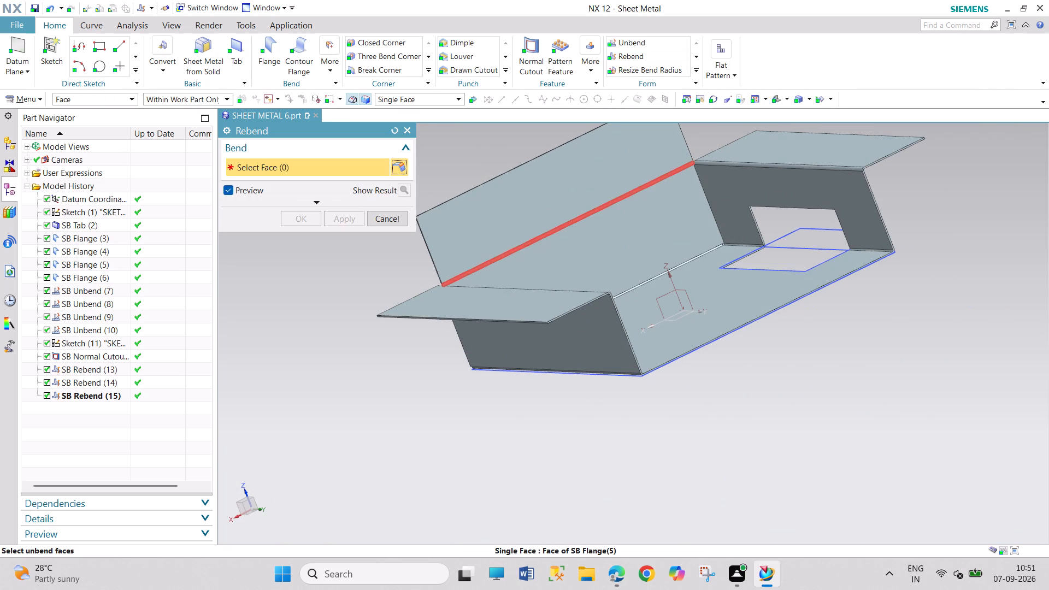
pyautogui.click(582, 217)
pyautogui.click(297, 223)
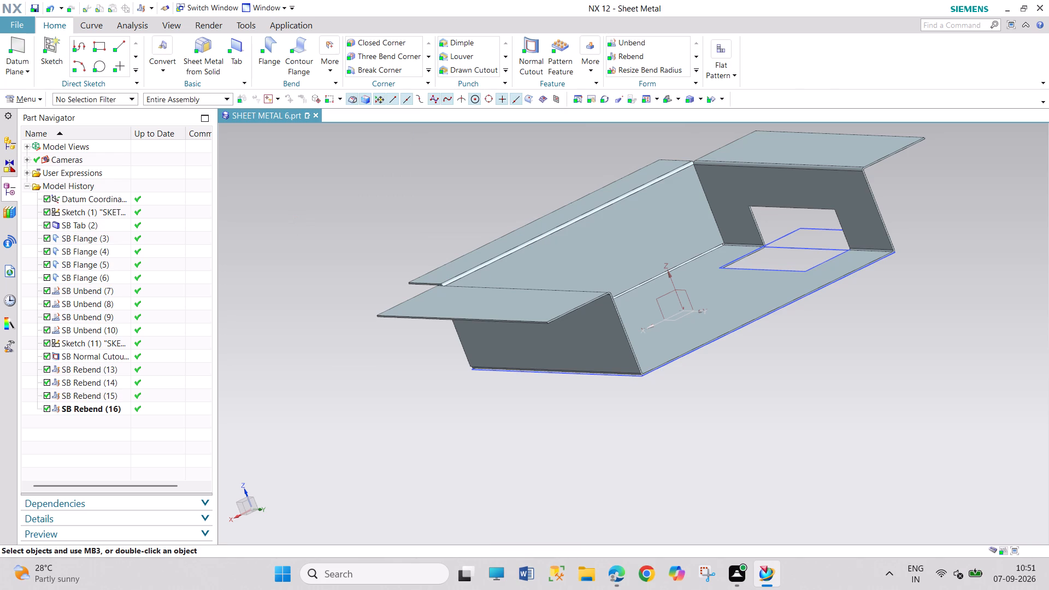
# Open the cutout rectangle's sketch for editing with rollback and start the sketch Fillet tool.
pyautogui.rightClick(802, 227)
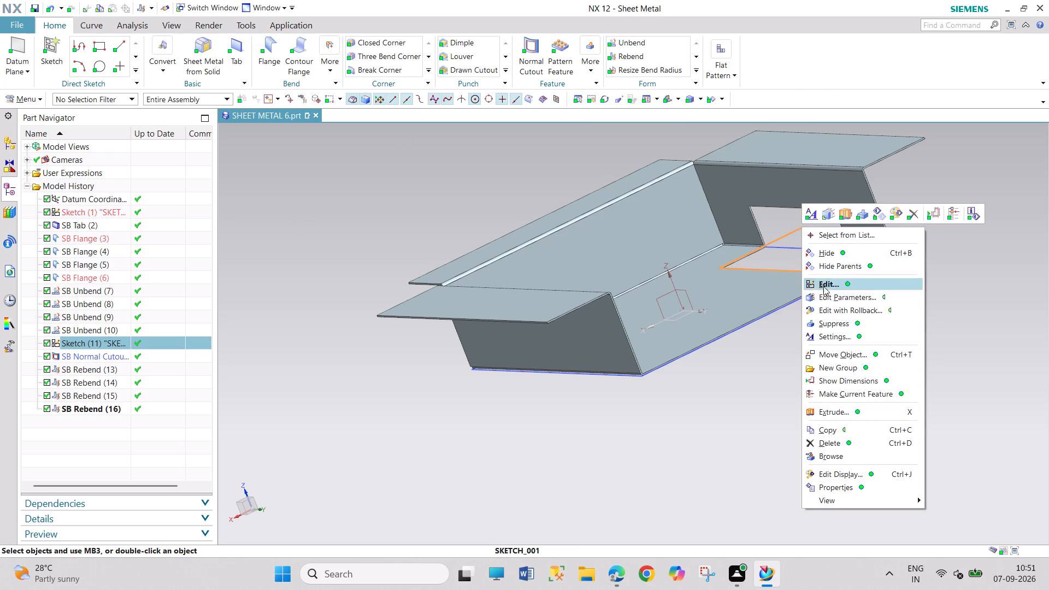
pyautogui.click(826, 308)
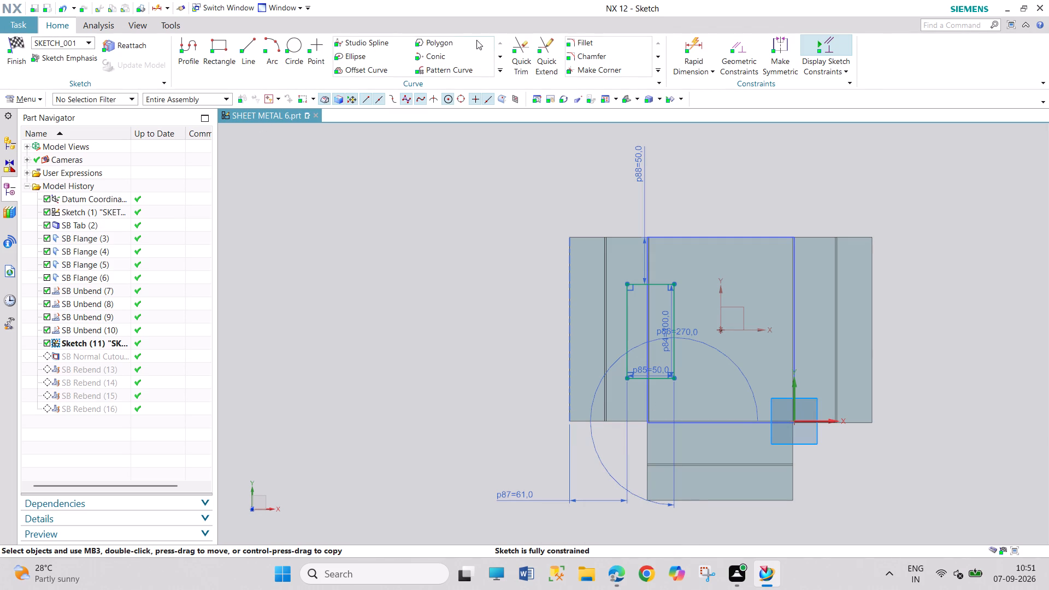
pyautogui.click(602, 38)
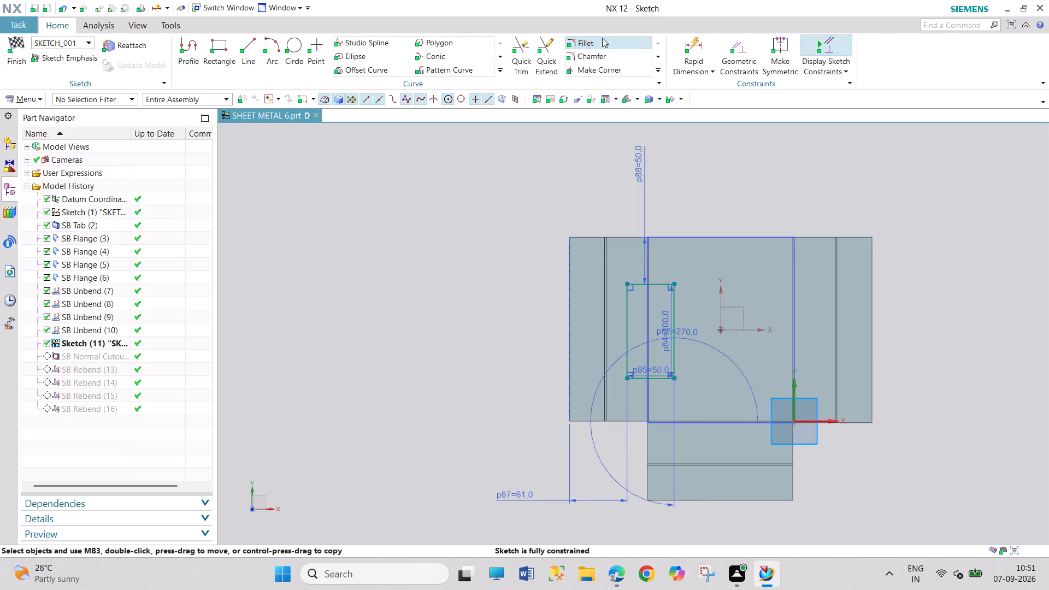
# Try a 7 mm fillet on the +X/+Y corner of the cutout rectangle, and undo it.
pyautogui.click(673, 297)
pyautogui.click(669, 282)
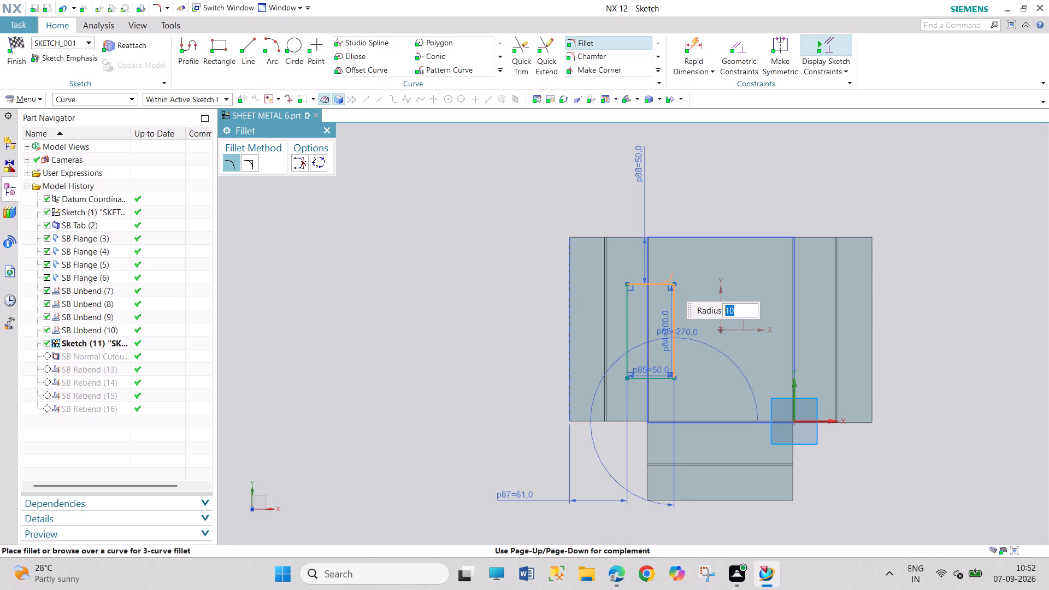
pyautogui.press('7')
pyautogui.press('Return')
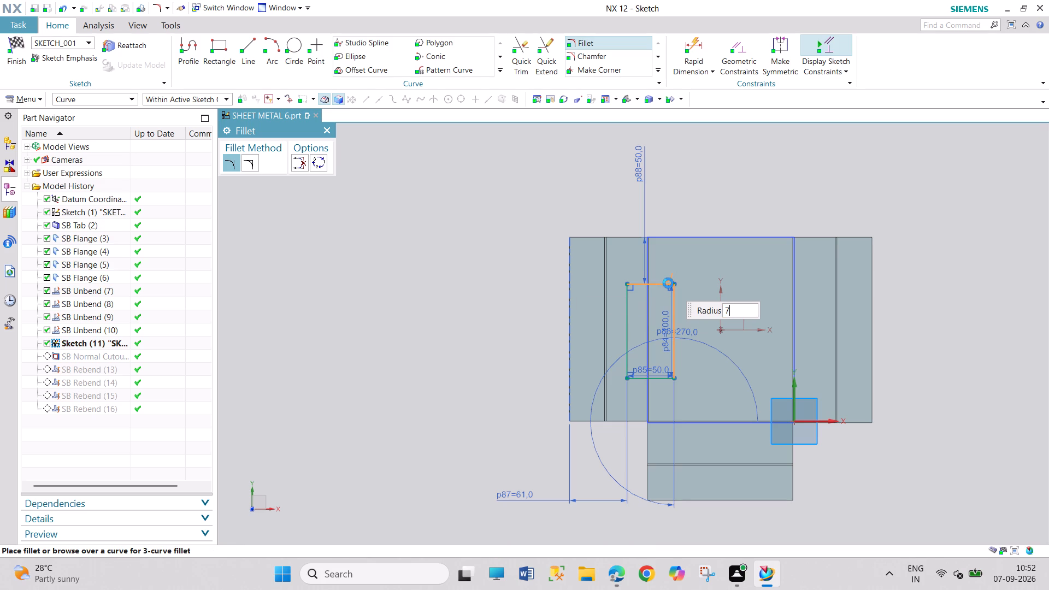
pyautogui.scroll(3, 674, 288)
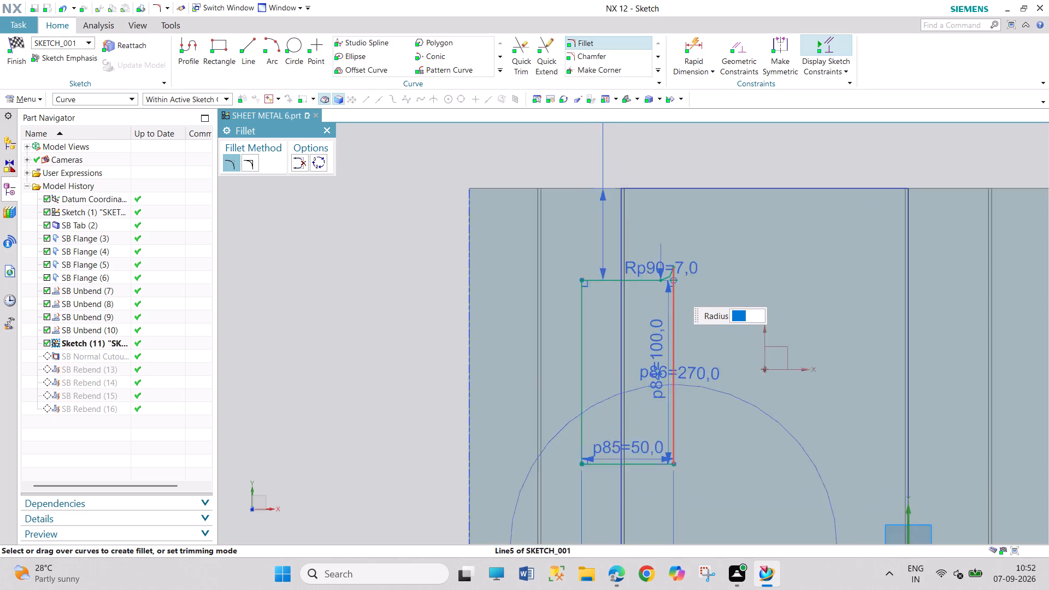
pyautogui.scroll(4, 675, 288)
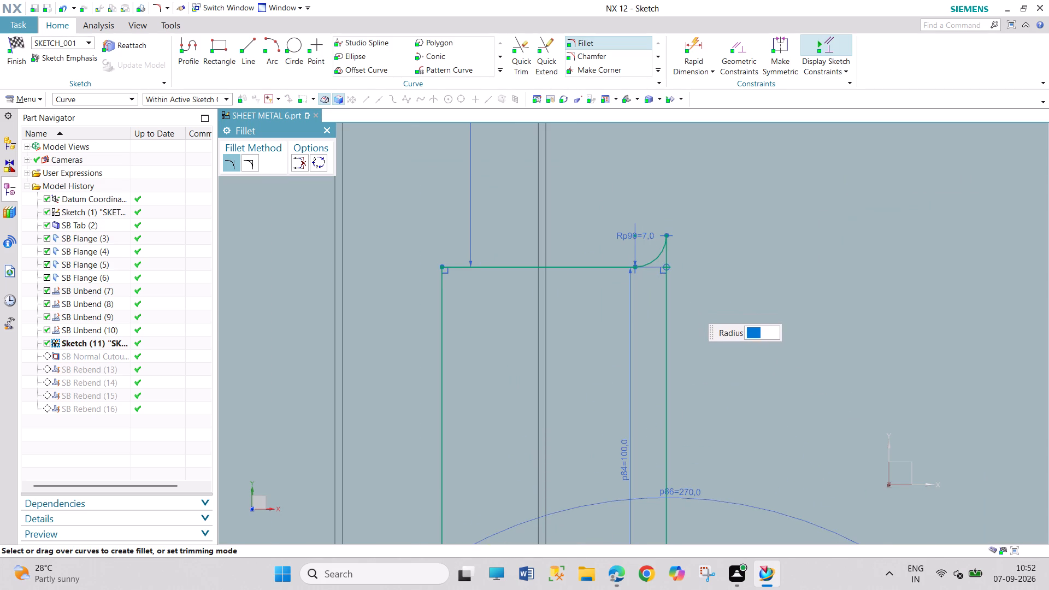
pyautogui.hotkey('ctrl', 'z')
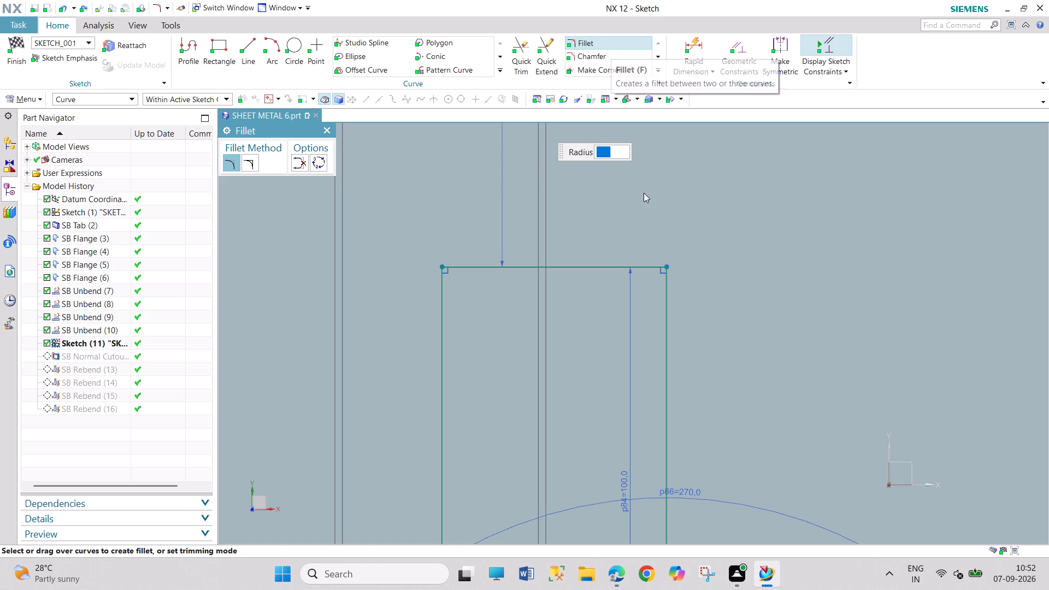
# Fillet the two +Y corners of the 50 × 100 mm cutout rectangle with a 7 mm radius, curving inside the profile.
pyautogui.click(617, 265)
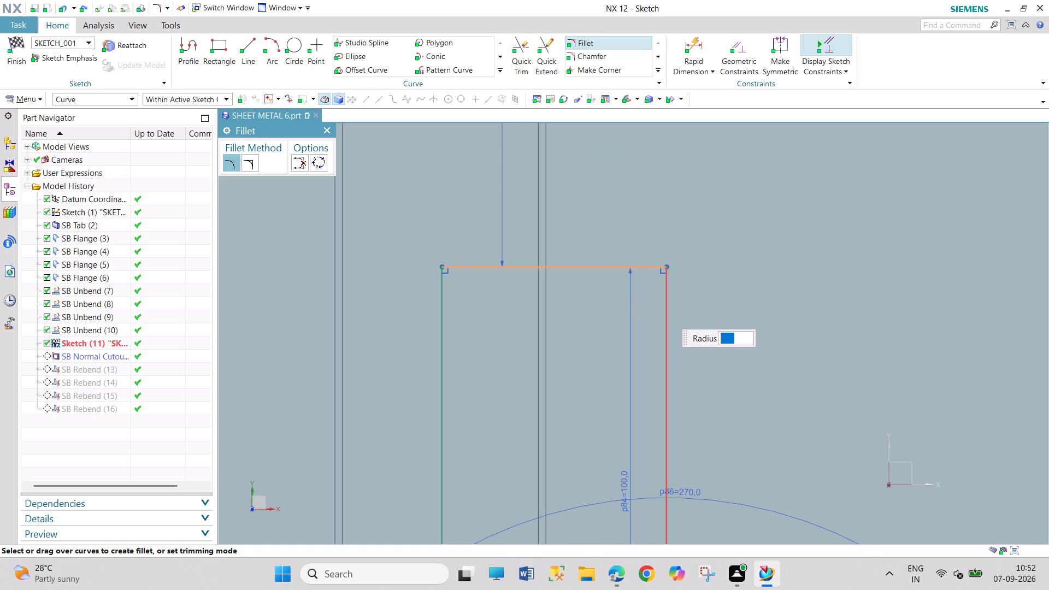
pyautogui.click(664, 311)
pyautogui.press('7')
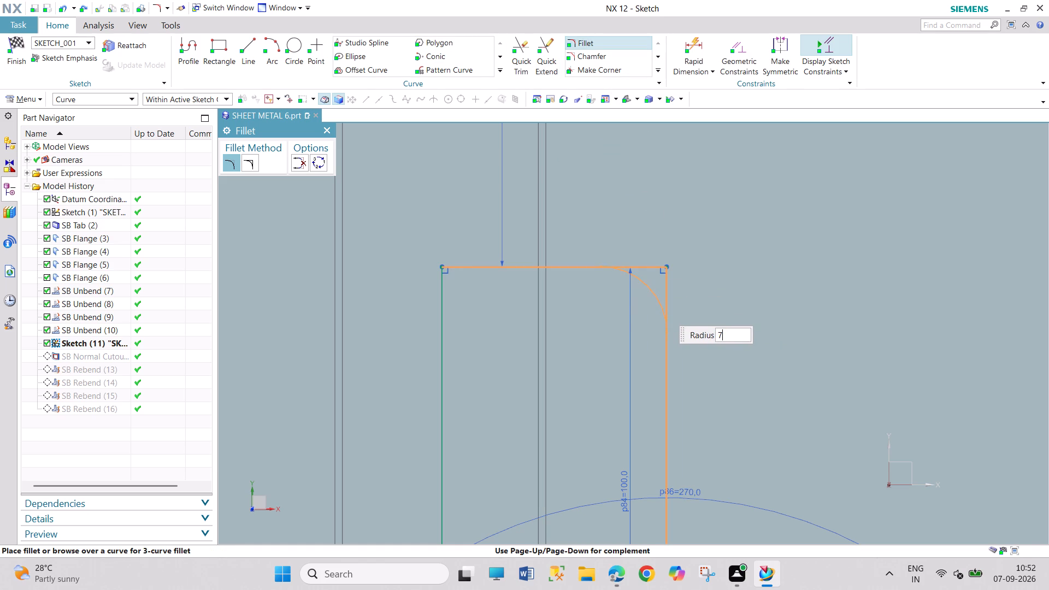
pyautogui.press('Return')
pyautogui.click(445, 306)
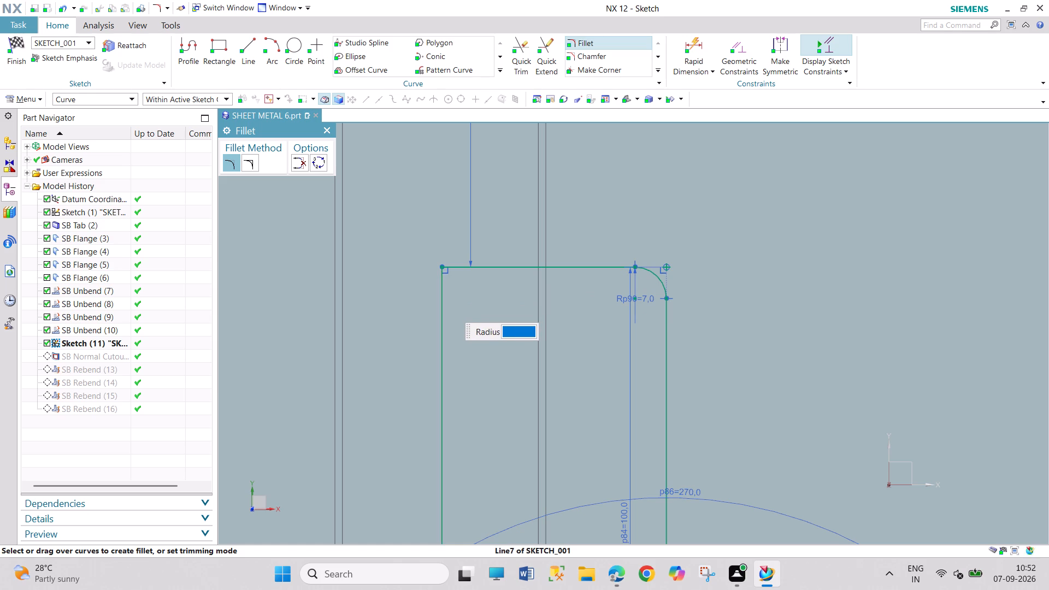
pyautogui.click(479, 265)
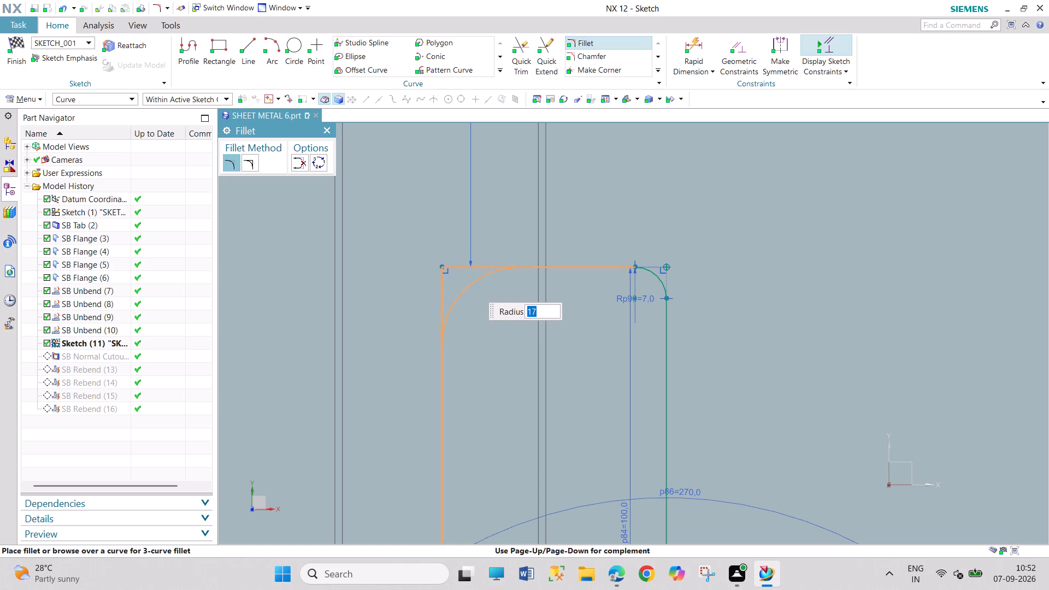
pyautogui.press('7')
pyautogui.press('Return')
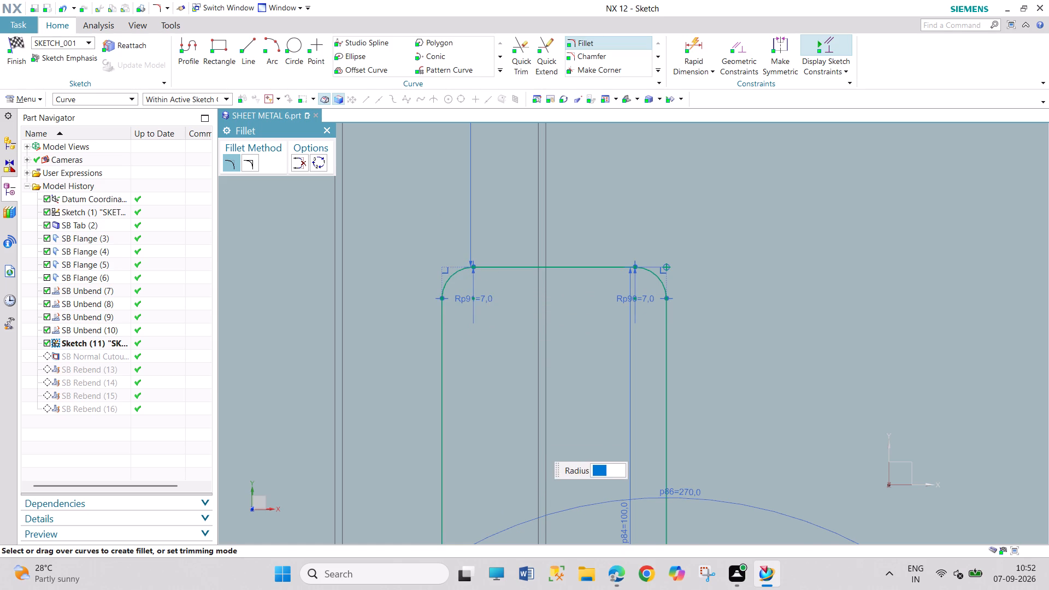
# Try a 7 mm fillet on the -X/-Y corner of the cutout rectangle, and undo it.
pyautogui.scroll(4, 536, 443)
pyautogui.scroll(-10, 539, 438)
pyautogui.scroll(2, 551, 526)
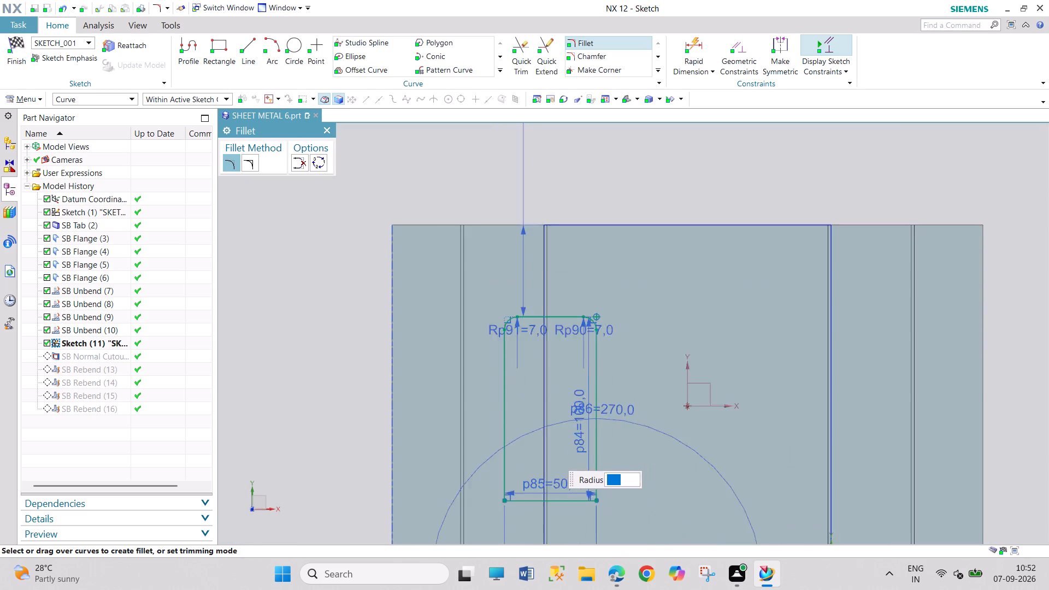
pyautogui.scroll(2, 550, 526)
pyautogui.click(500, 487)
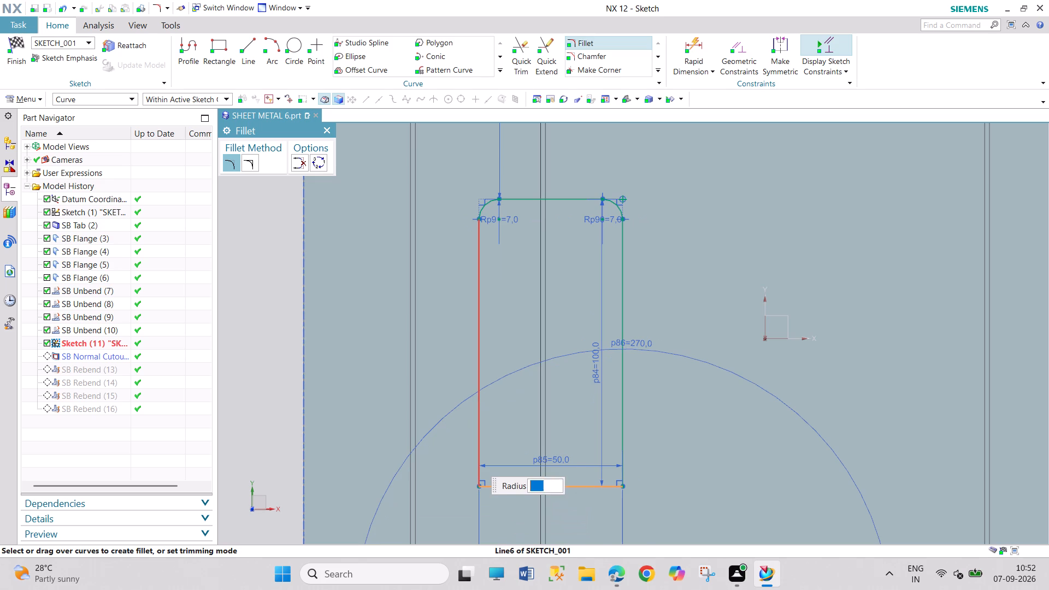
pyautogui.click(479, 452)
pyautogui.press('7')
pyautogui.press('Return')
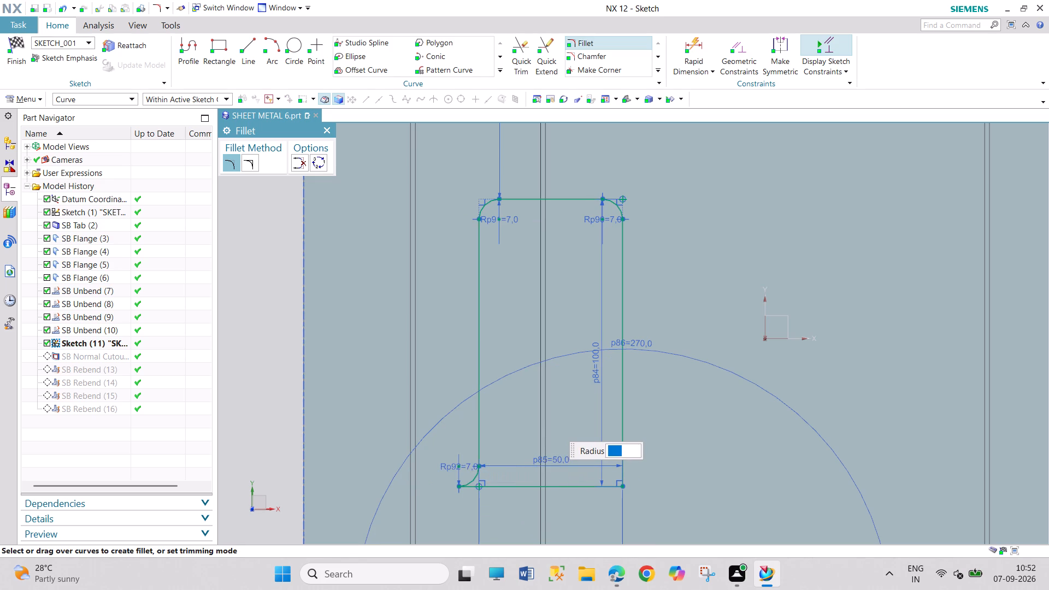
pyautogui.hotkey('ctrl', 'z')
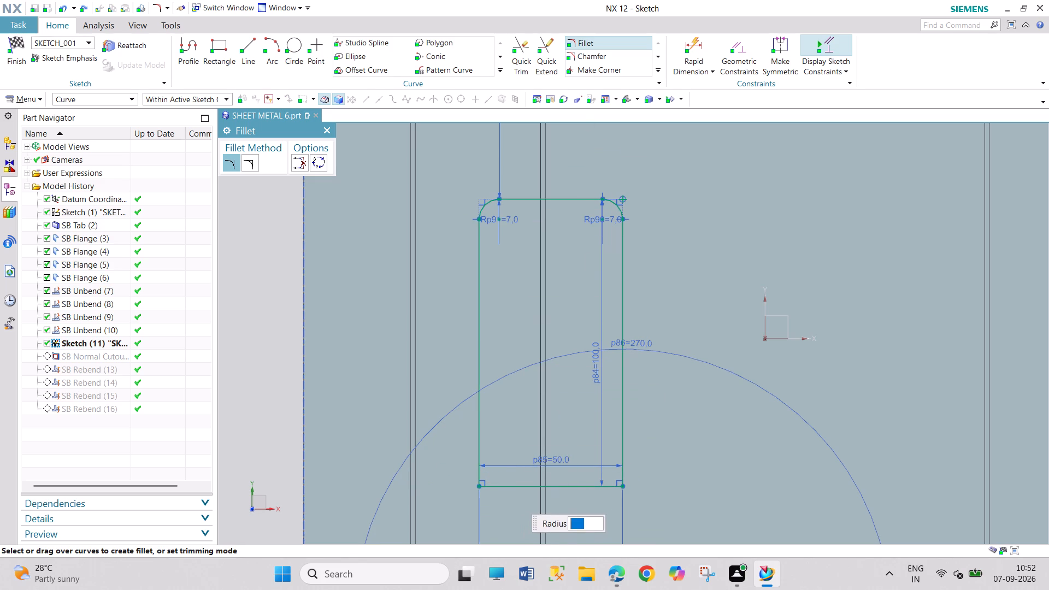
# Fillet the two -Y corners of the cutout rectangle with a 7 mm radius, curving inside the profile, and finish the sketch.
pyautogui.click(518, 486)
pyautogui.click(481, 438)
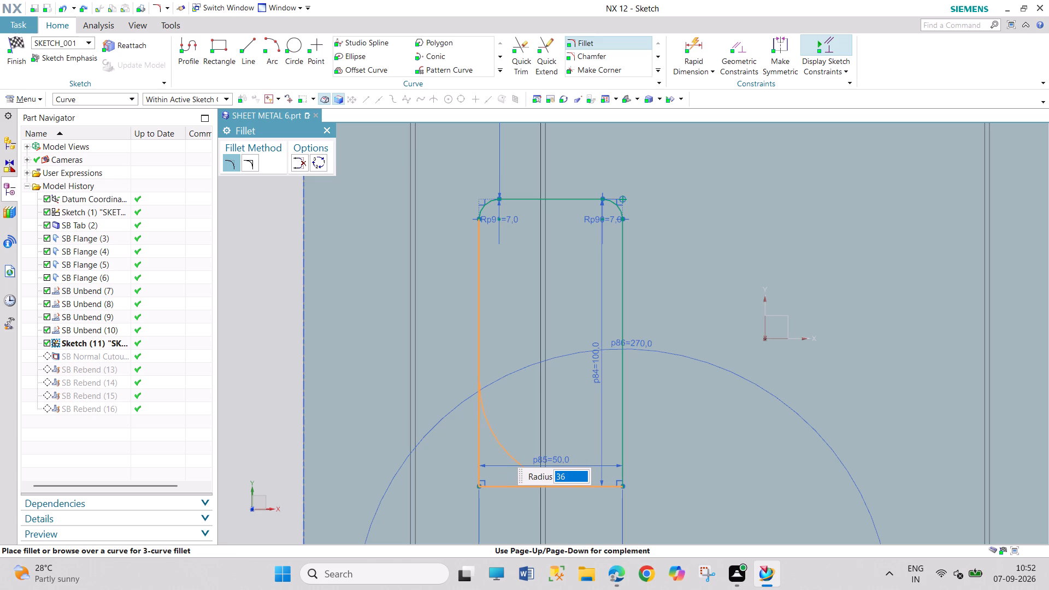
pyautogui.press('7')
pyautogui.press('Return')
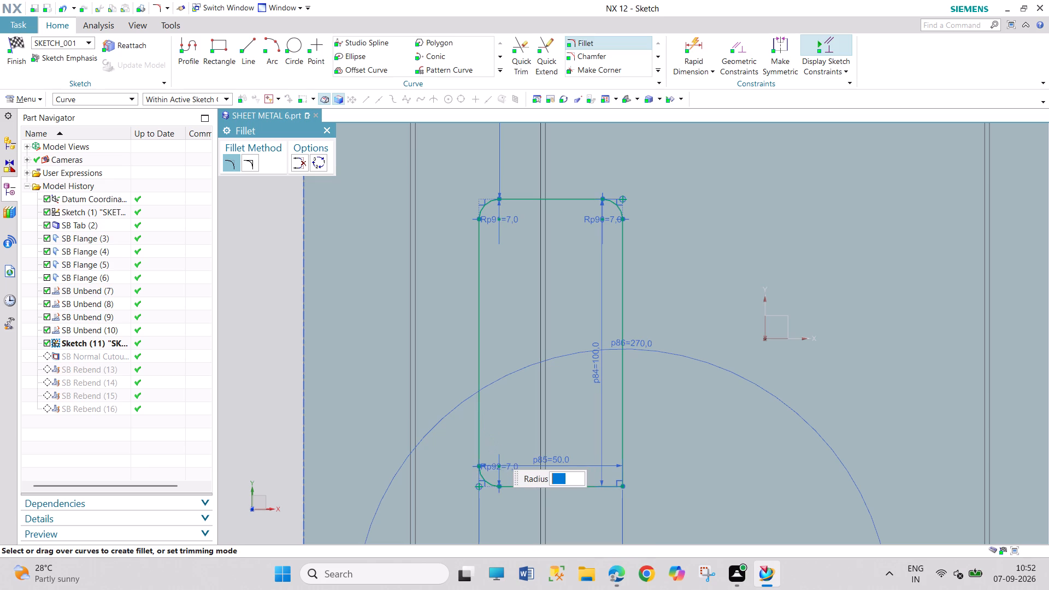
pyautogui.moveTo(590, 488); pyautogui.dragTo(597, 479)
pyautogui.click(621, 441)
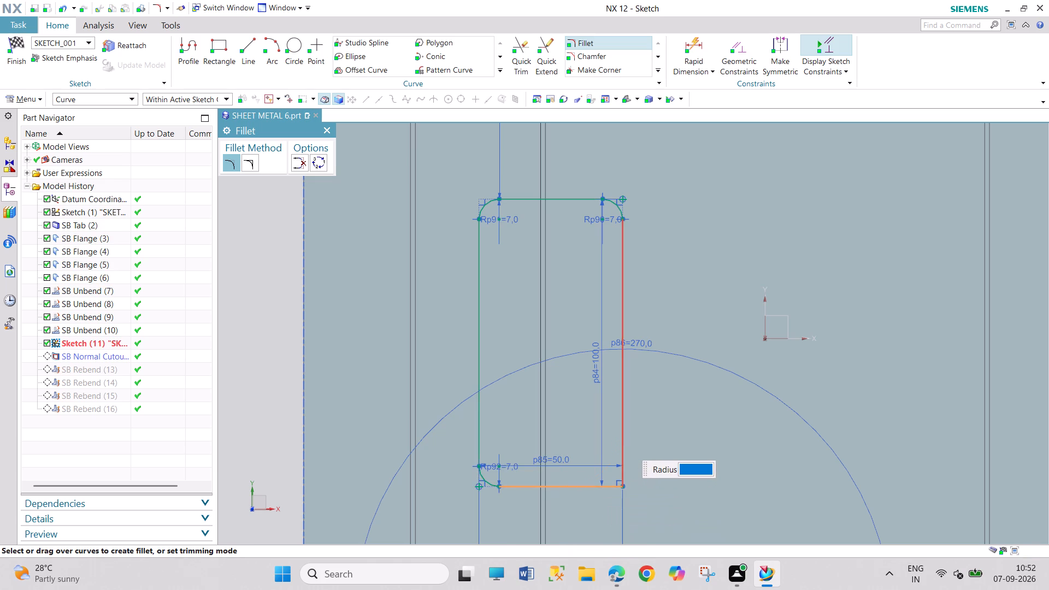
pyautogui.press('7')
pyautogui.press('Return')
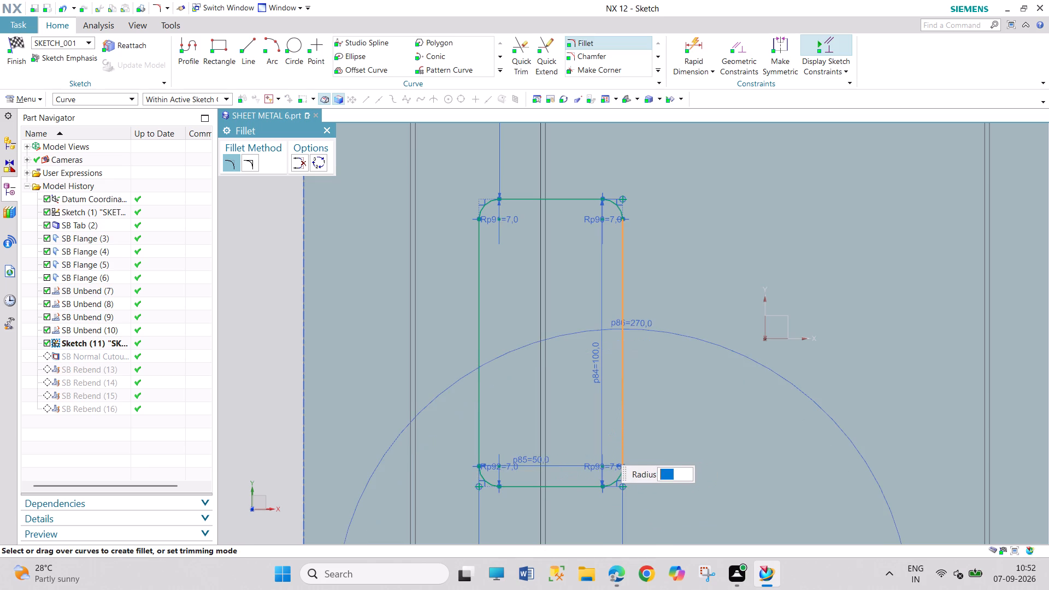
pyautogui.click(327, 128)
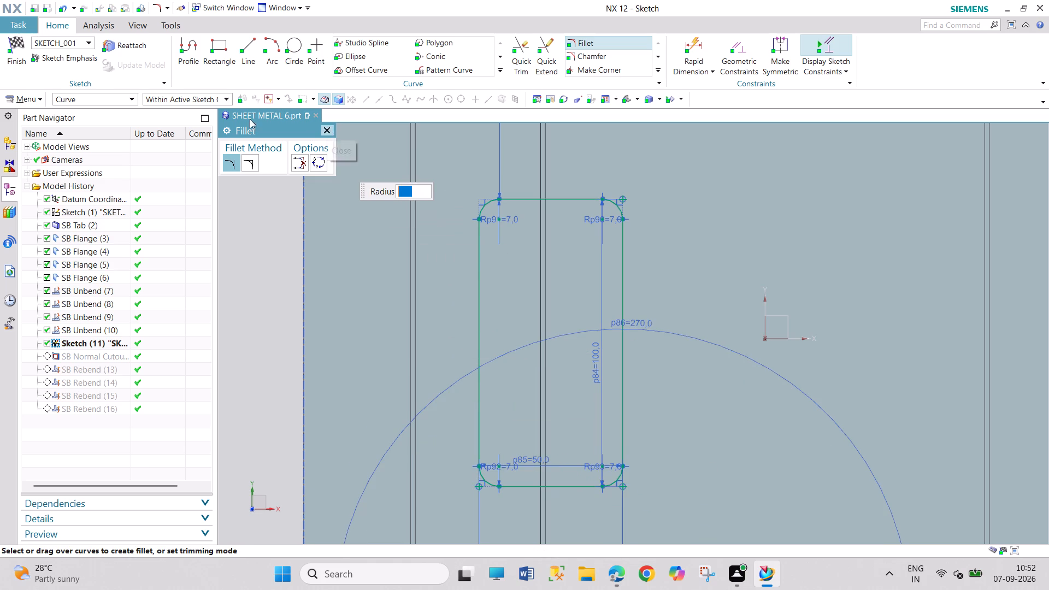
pyautogui.click(10, 54)
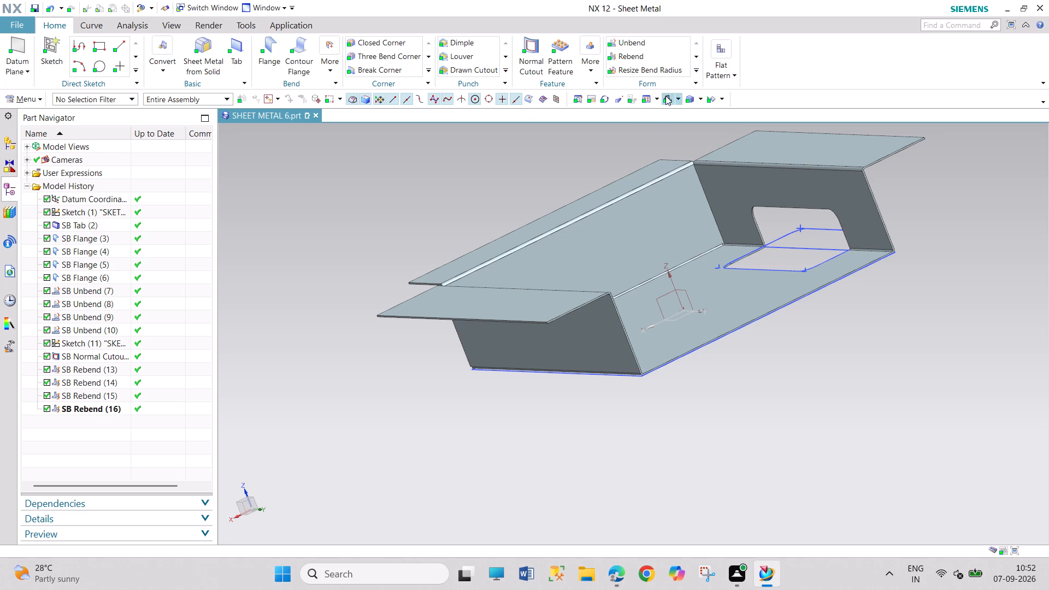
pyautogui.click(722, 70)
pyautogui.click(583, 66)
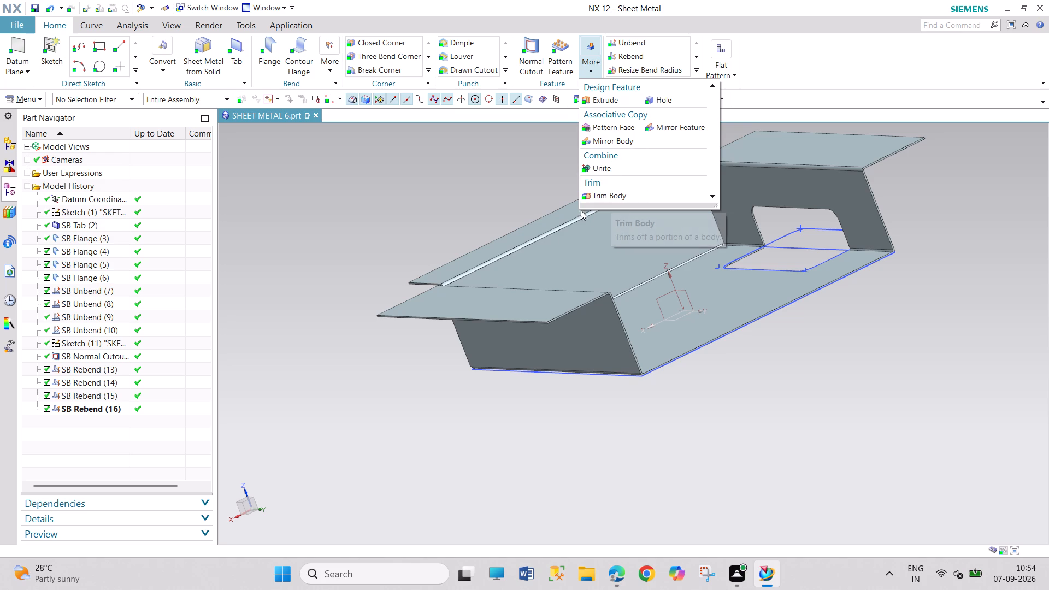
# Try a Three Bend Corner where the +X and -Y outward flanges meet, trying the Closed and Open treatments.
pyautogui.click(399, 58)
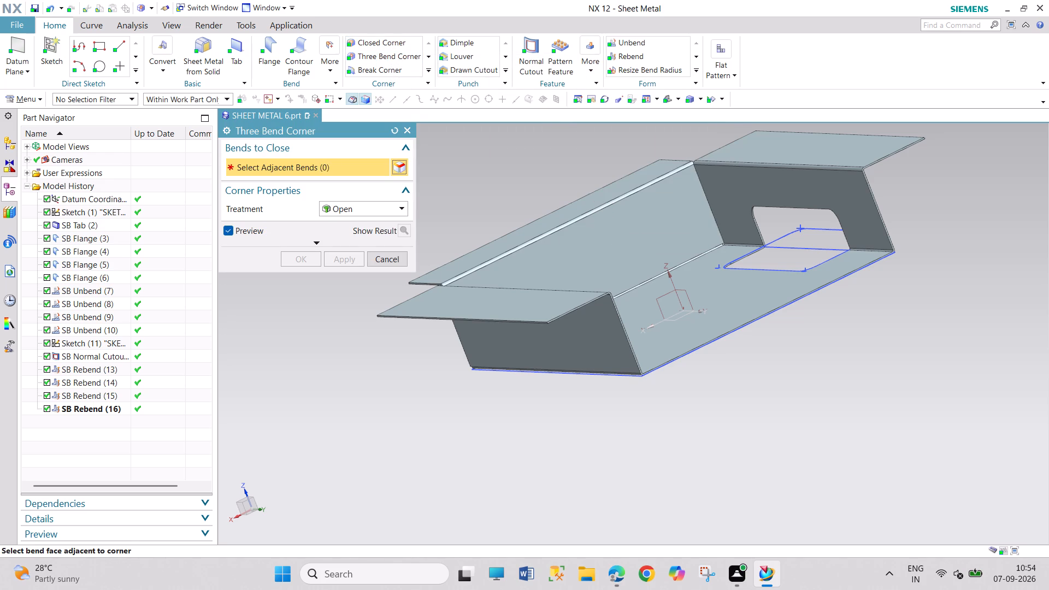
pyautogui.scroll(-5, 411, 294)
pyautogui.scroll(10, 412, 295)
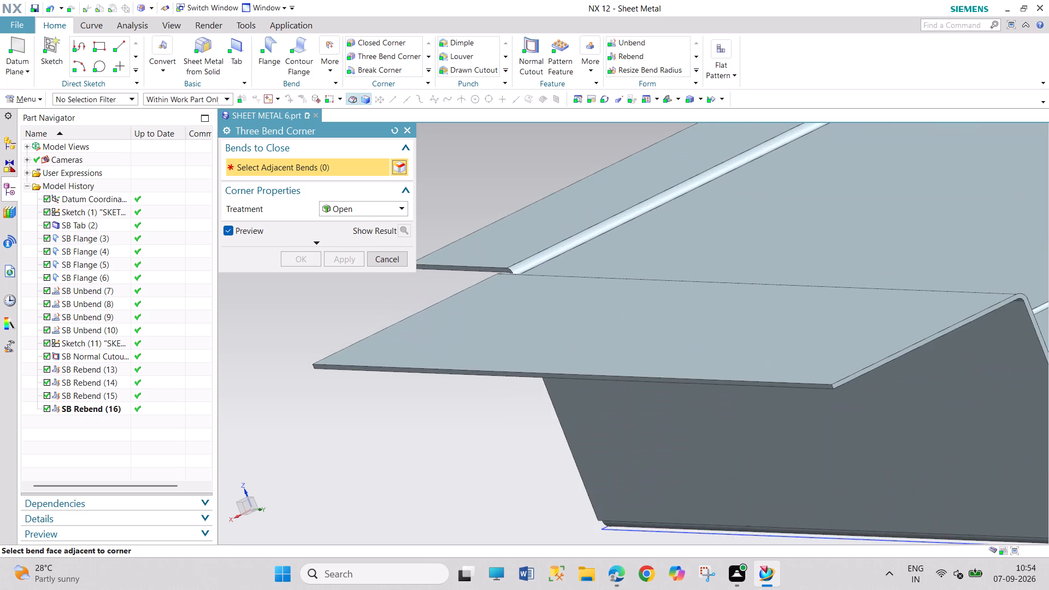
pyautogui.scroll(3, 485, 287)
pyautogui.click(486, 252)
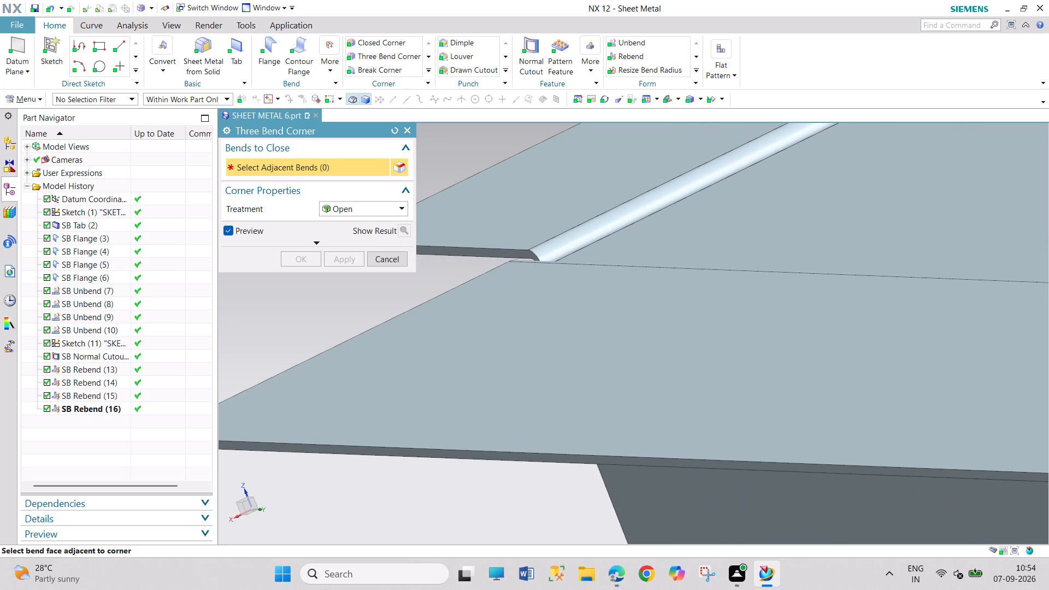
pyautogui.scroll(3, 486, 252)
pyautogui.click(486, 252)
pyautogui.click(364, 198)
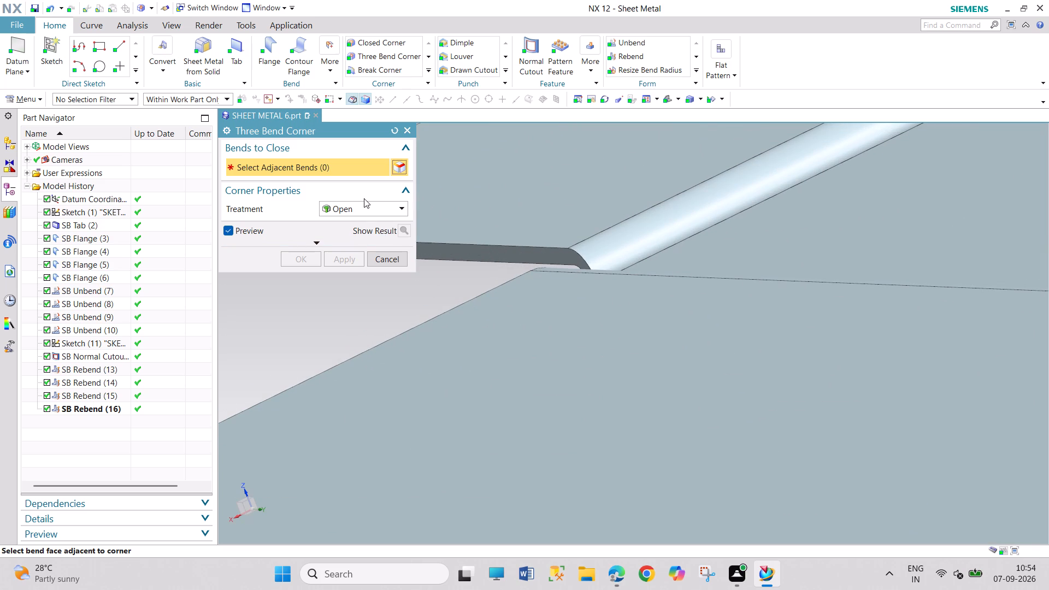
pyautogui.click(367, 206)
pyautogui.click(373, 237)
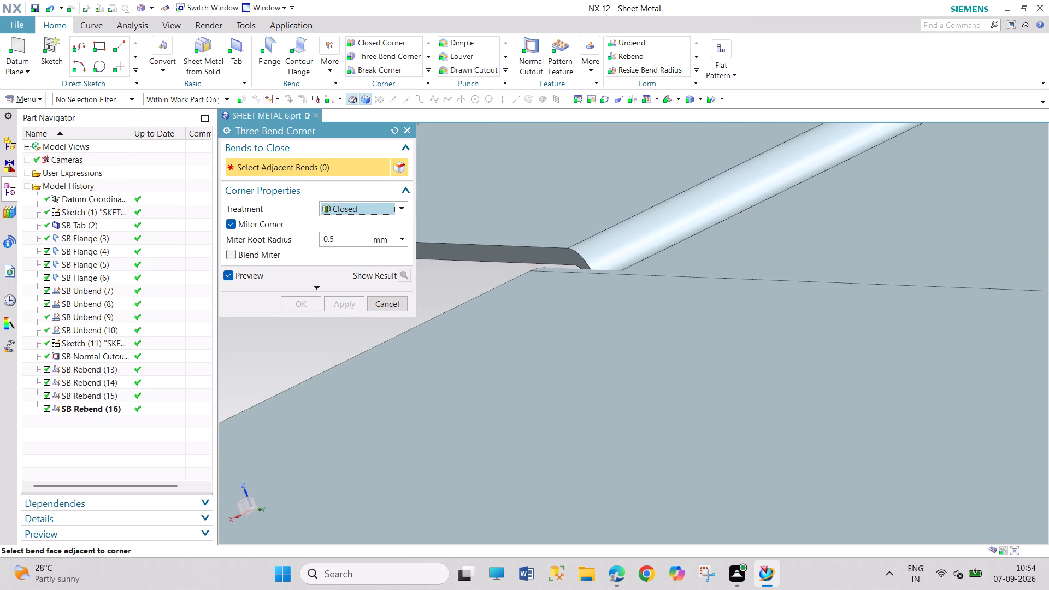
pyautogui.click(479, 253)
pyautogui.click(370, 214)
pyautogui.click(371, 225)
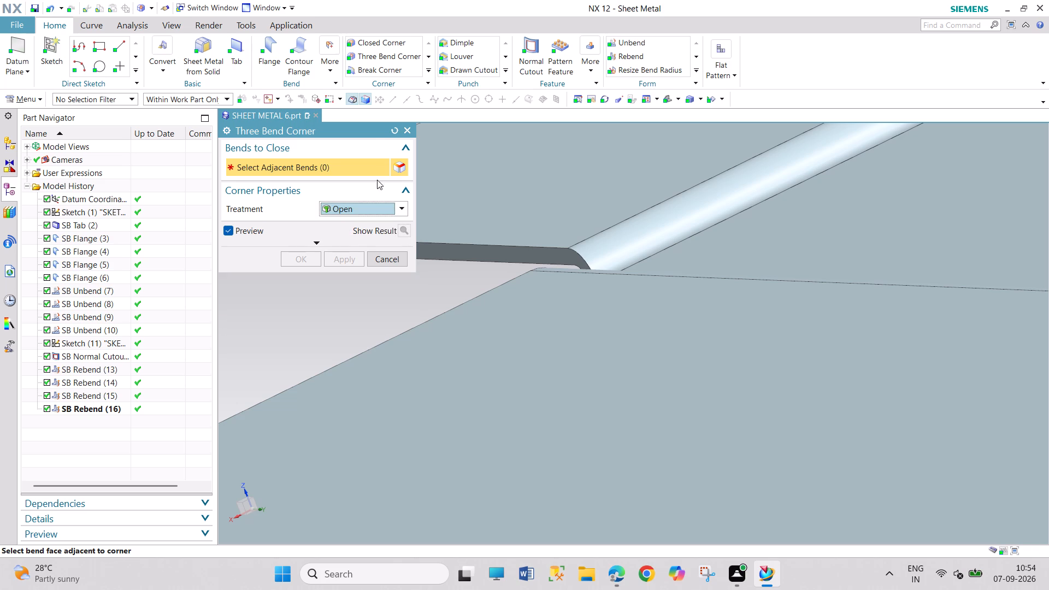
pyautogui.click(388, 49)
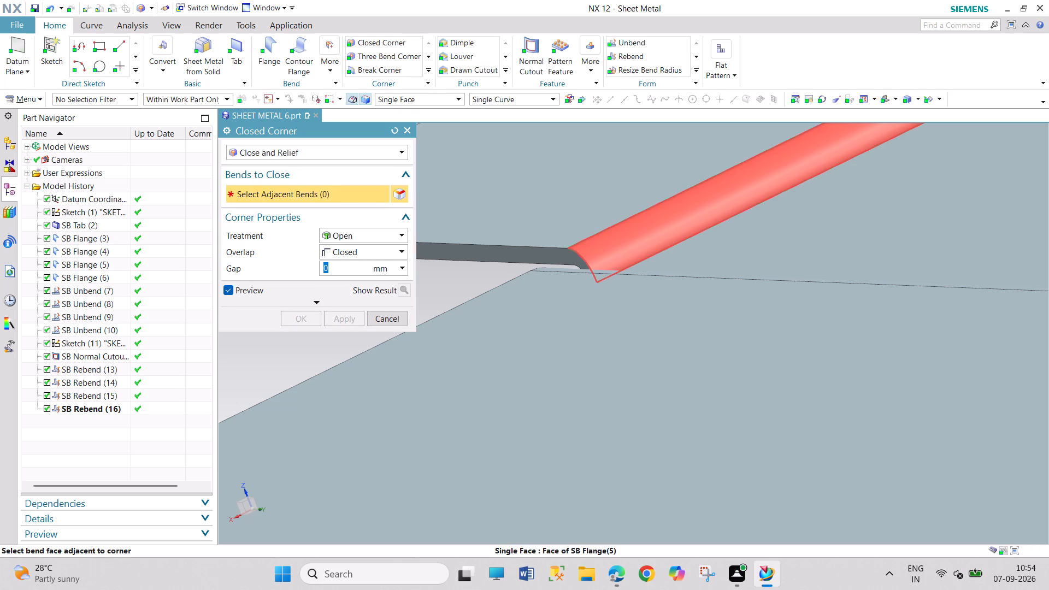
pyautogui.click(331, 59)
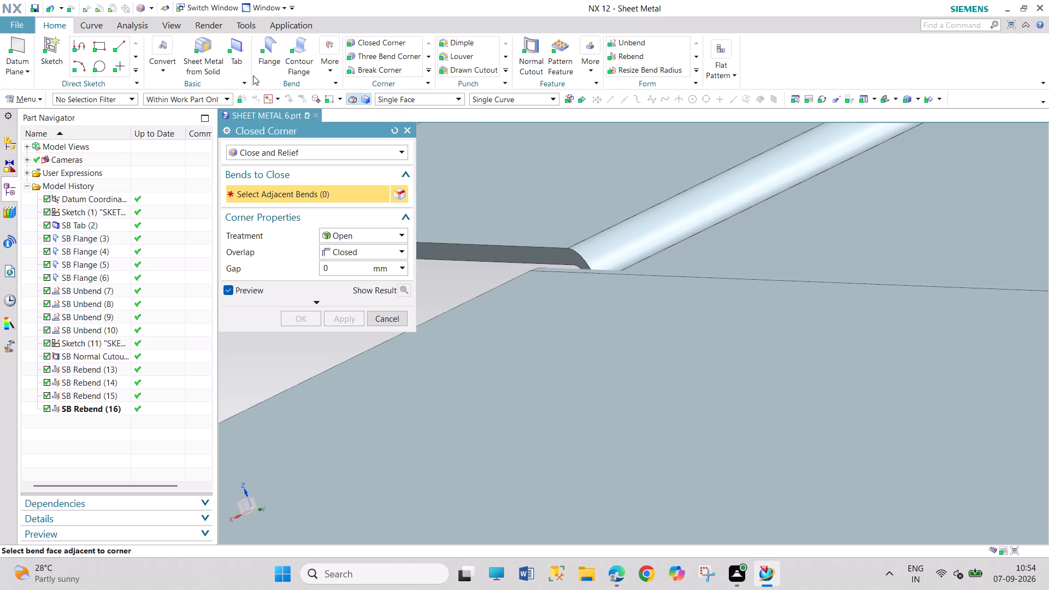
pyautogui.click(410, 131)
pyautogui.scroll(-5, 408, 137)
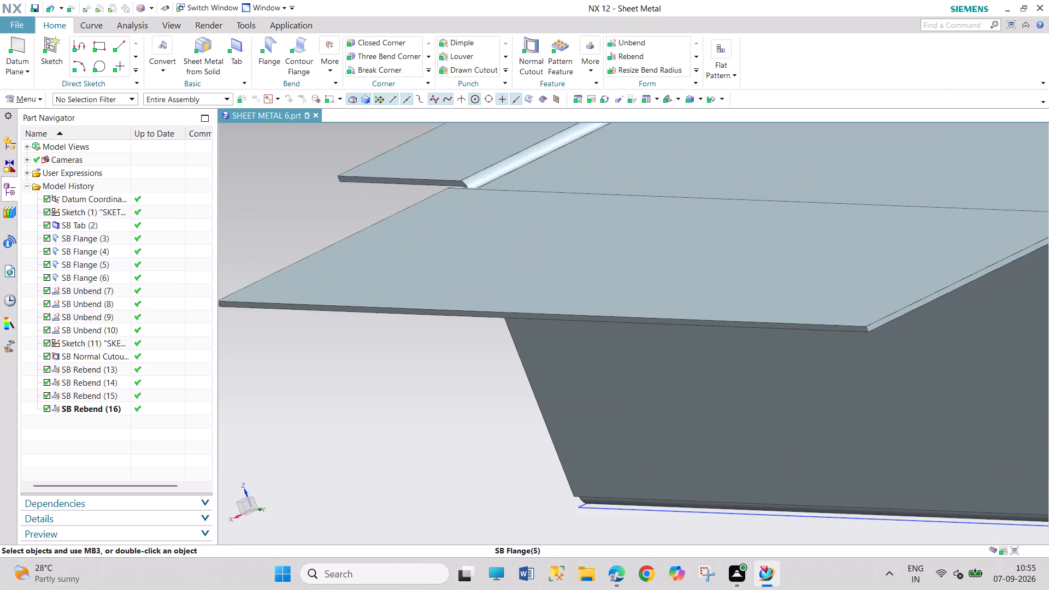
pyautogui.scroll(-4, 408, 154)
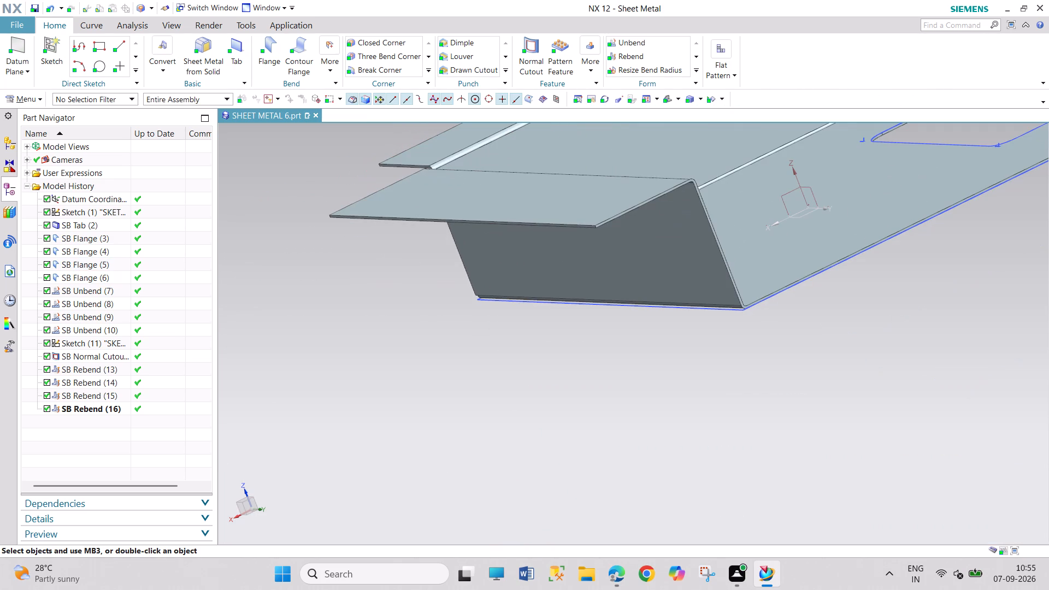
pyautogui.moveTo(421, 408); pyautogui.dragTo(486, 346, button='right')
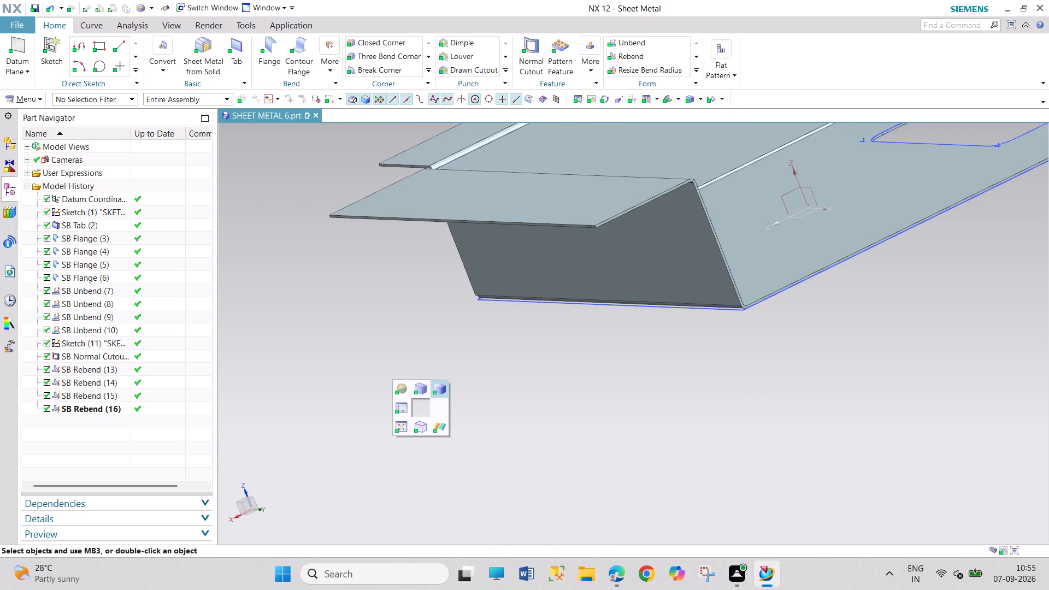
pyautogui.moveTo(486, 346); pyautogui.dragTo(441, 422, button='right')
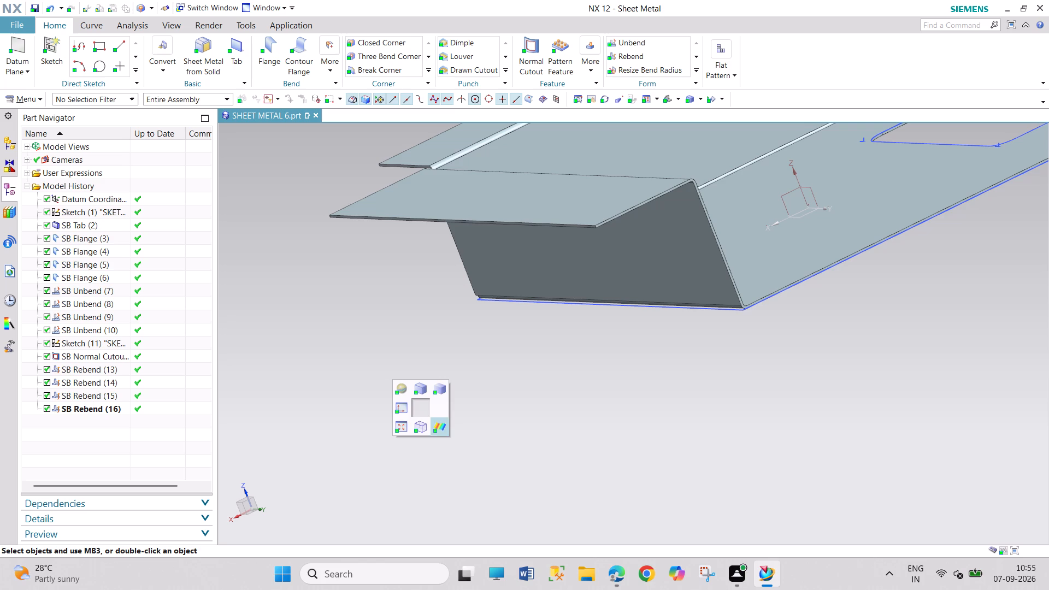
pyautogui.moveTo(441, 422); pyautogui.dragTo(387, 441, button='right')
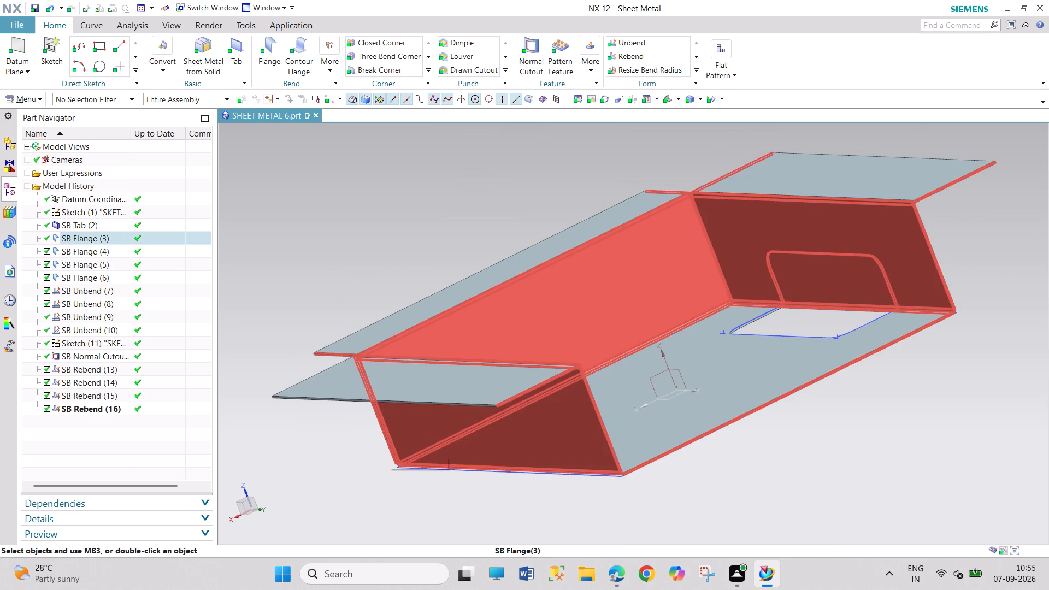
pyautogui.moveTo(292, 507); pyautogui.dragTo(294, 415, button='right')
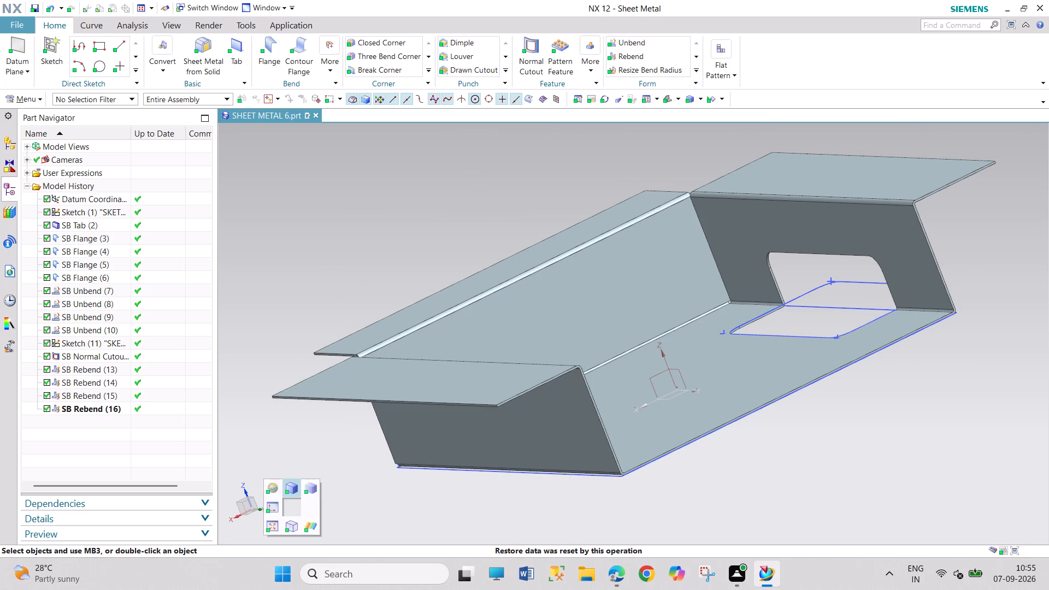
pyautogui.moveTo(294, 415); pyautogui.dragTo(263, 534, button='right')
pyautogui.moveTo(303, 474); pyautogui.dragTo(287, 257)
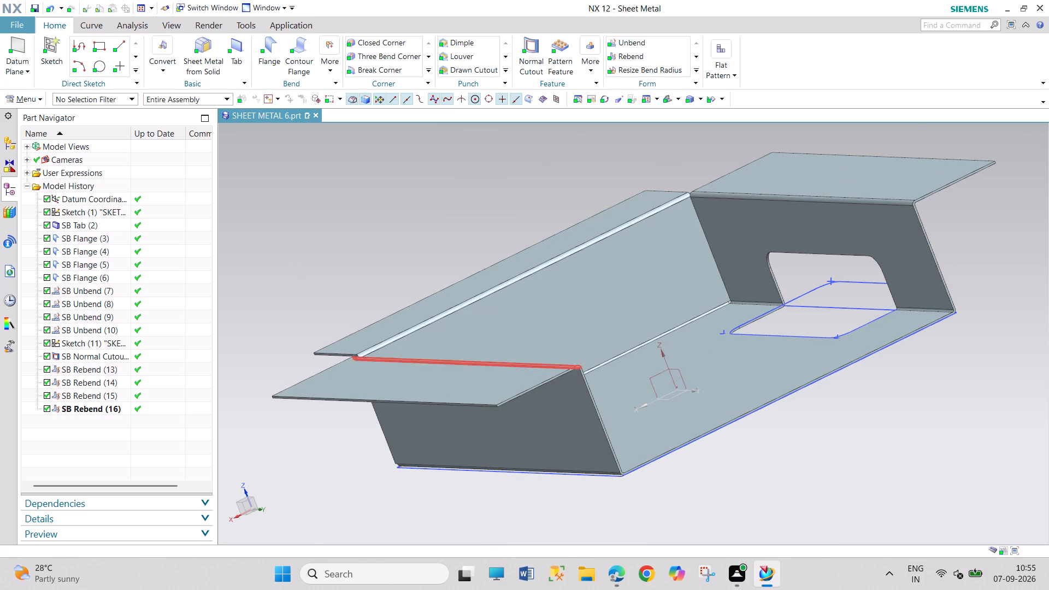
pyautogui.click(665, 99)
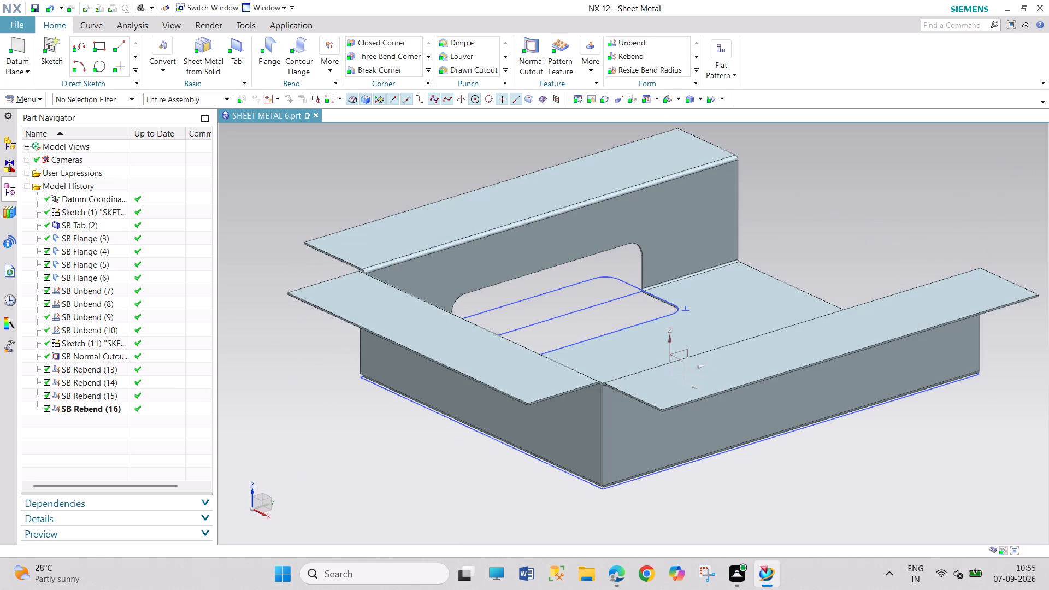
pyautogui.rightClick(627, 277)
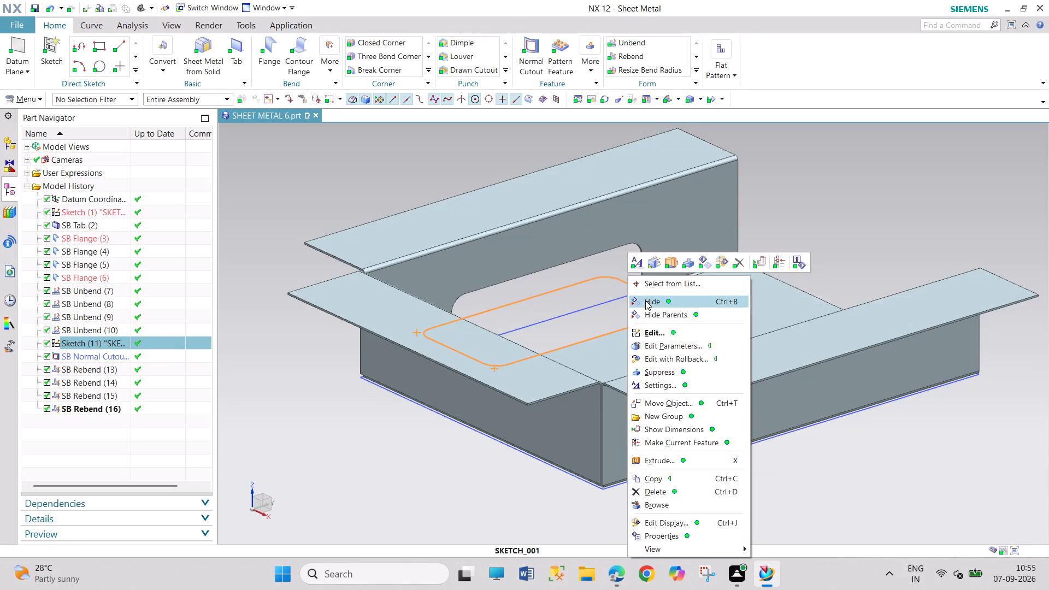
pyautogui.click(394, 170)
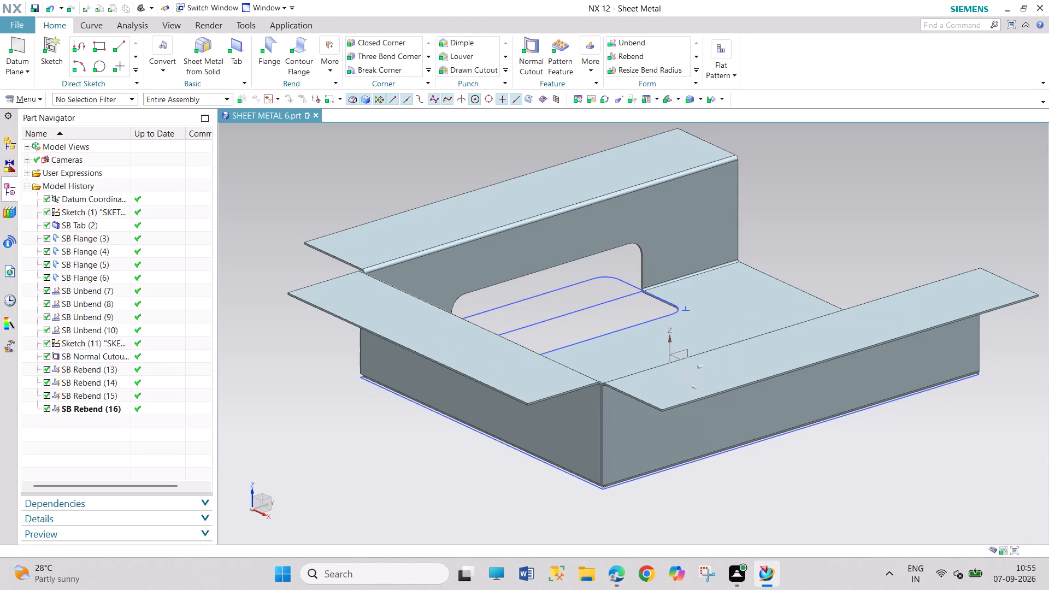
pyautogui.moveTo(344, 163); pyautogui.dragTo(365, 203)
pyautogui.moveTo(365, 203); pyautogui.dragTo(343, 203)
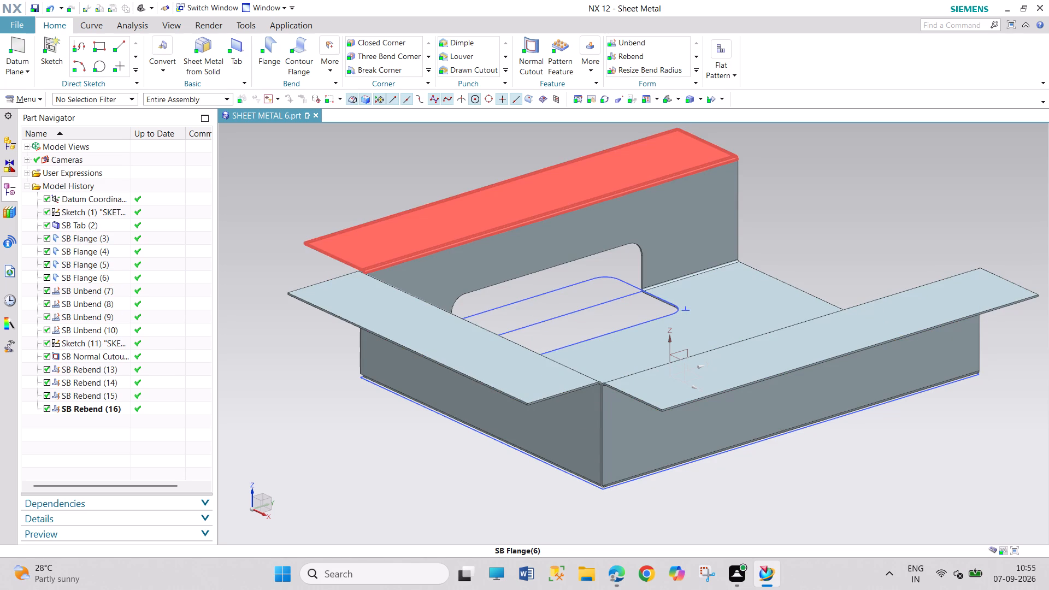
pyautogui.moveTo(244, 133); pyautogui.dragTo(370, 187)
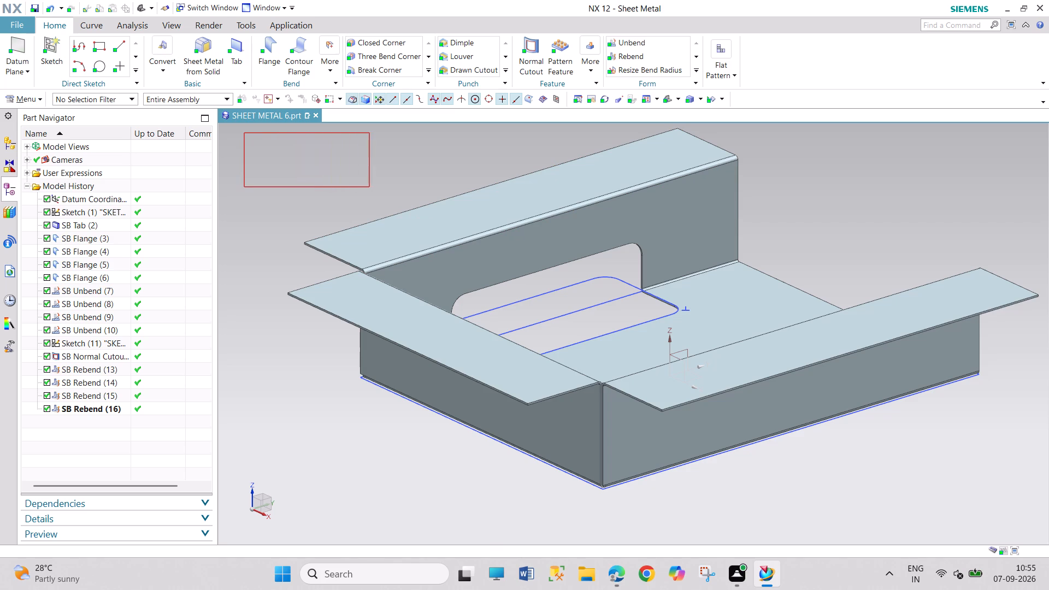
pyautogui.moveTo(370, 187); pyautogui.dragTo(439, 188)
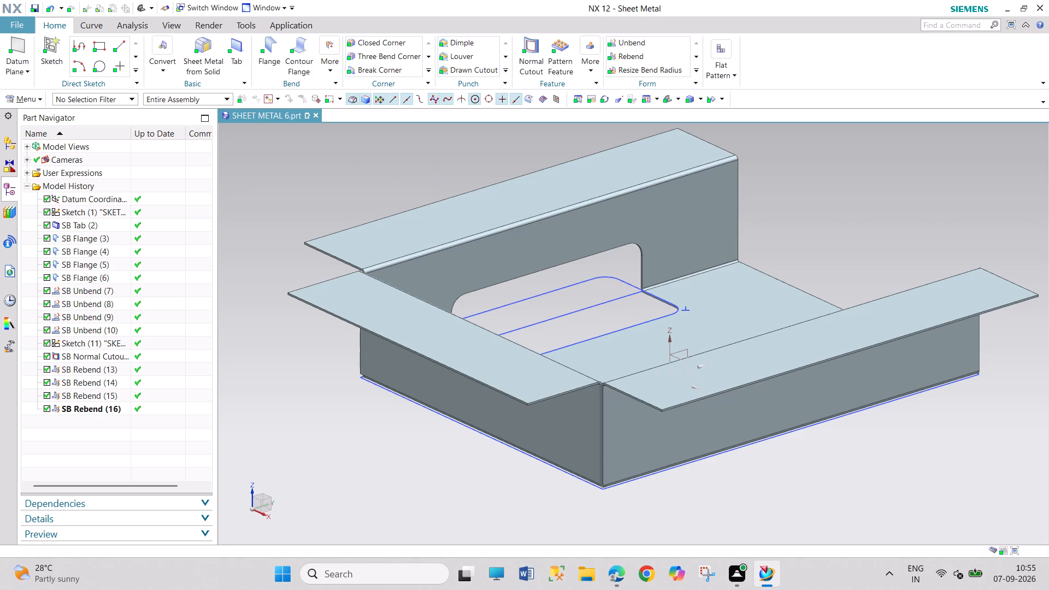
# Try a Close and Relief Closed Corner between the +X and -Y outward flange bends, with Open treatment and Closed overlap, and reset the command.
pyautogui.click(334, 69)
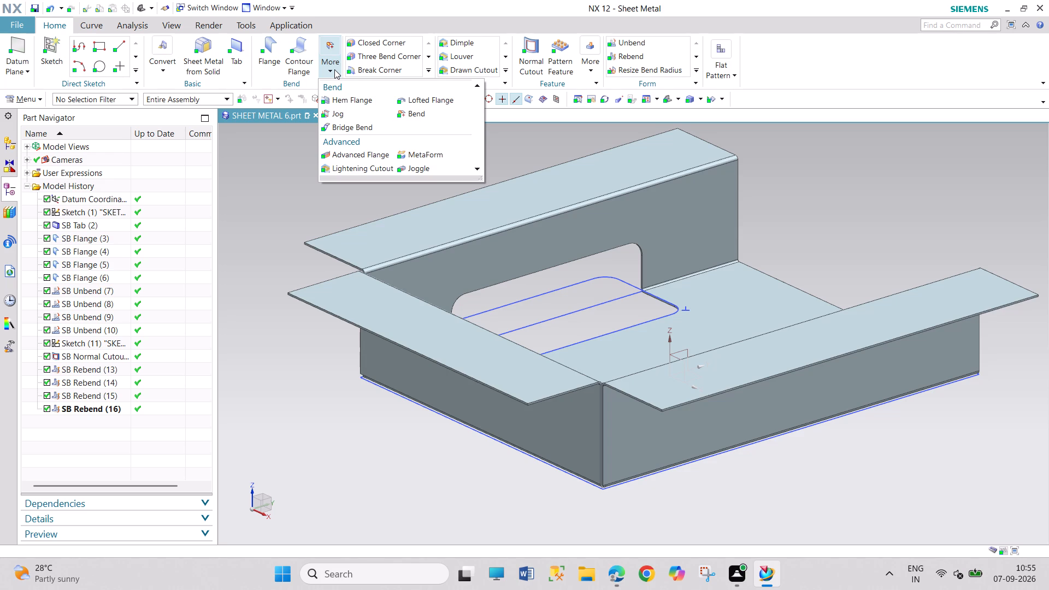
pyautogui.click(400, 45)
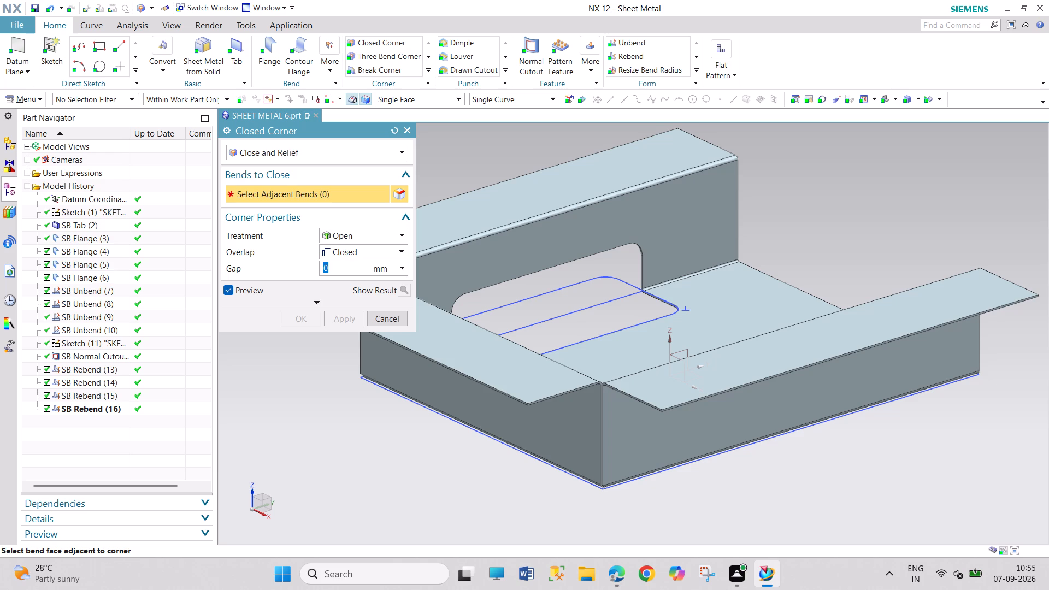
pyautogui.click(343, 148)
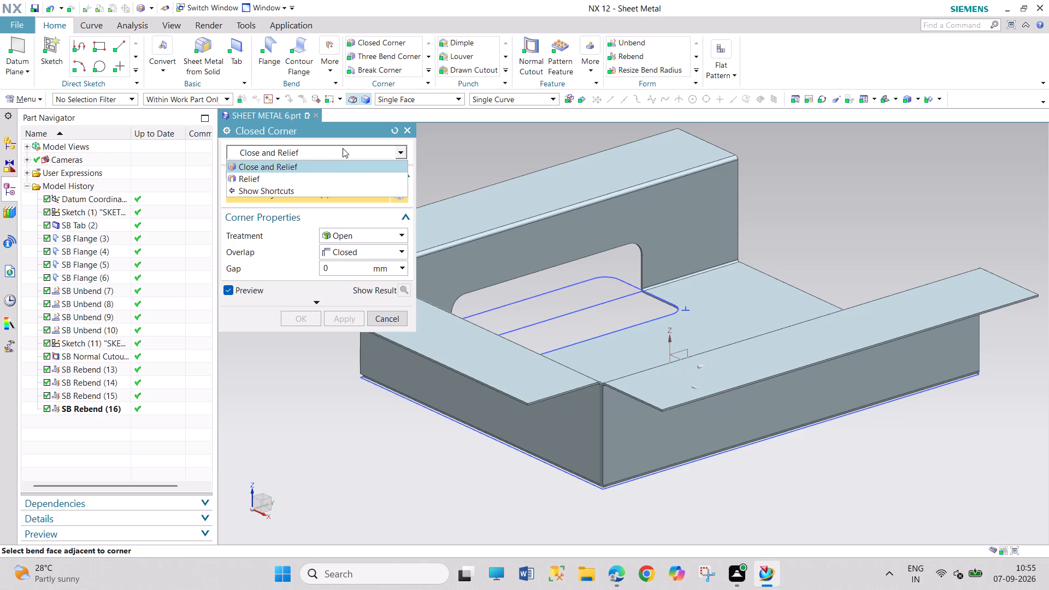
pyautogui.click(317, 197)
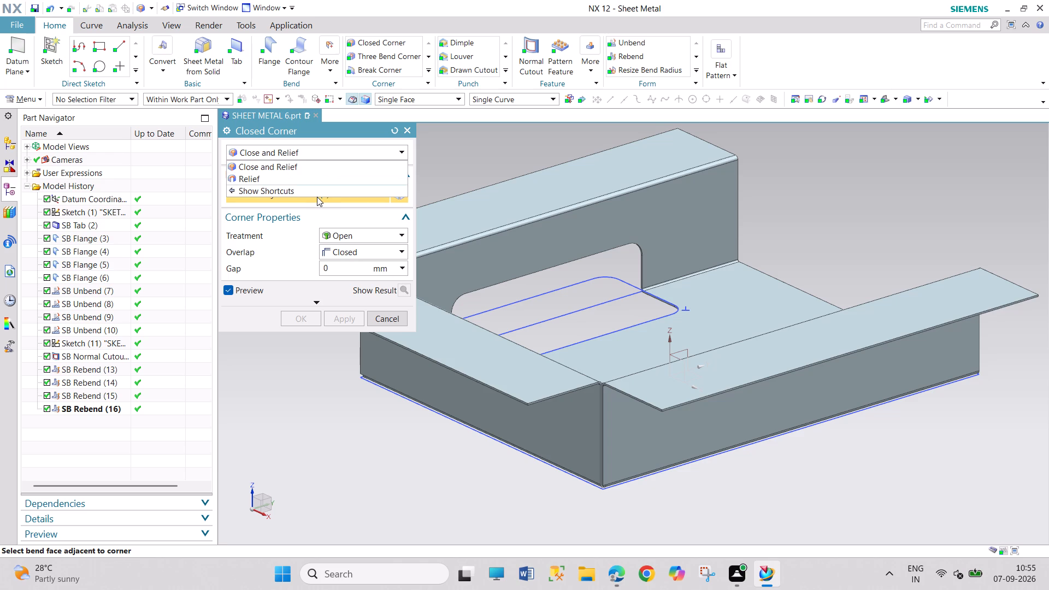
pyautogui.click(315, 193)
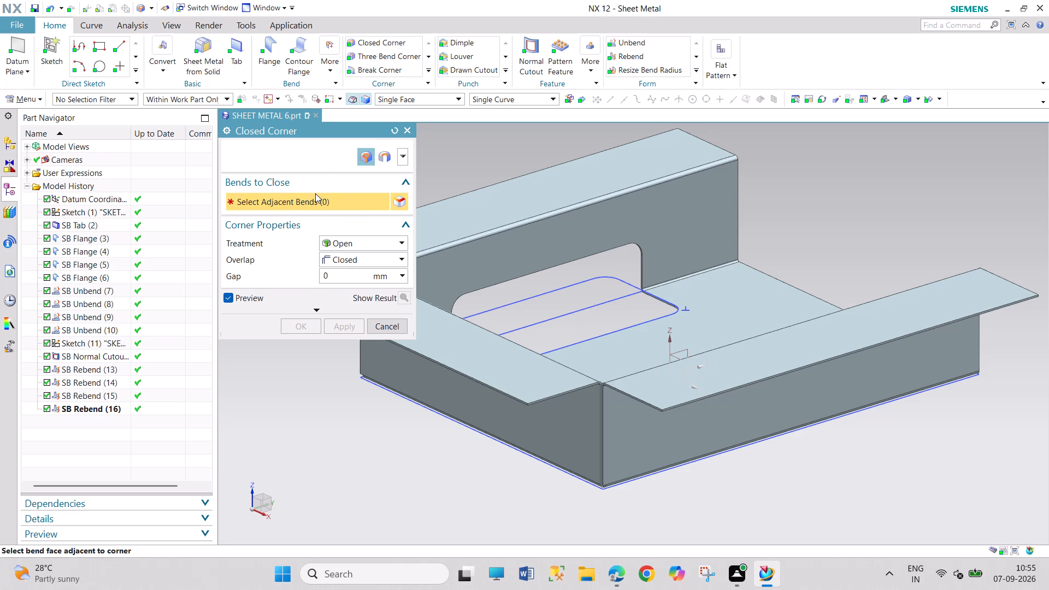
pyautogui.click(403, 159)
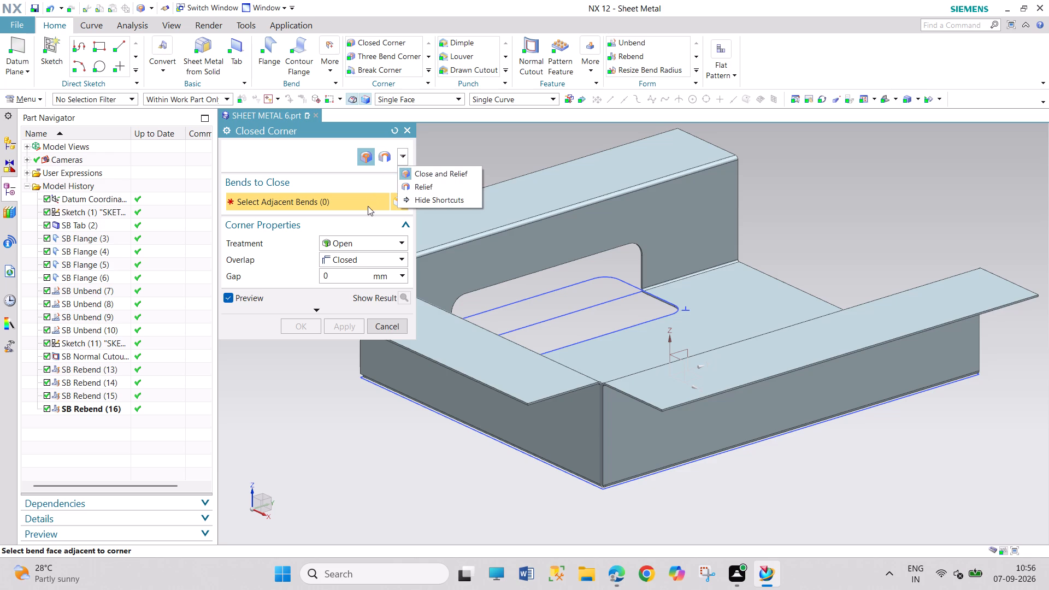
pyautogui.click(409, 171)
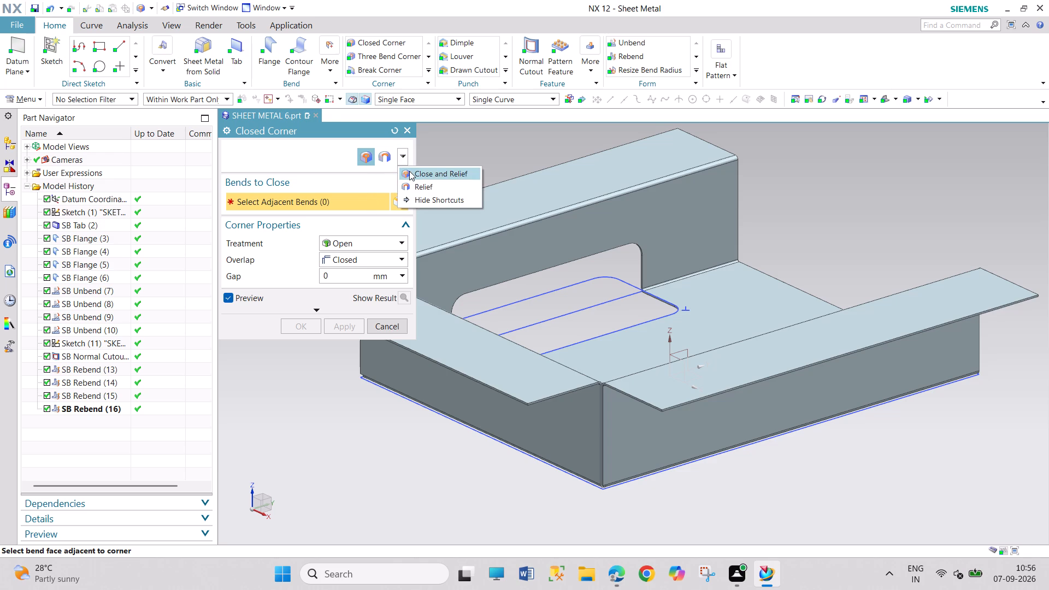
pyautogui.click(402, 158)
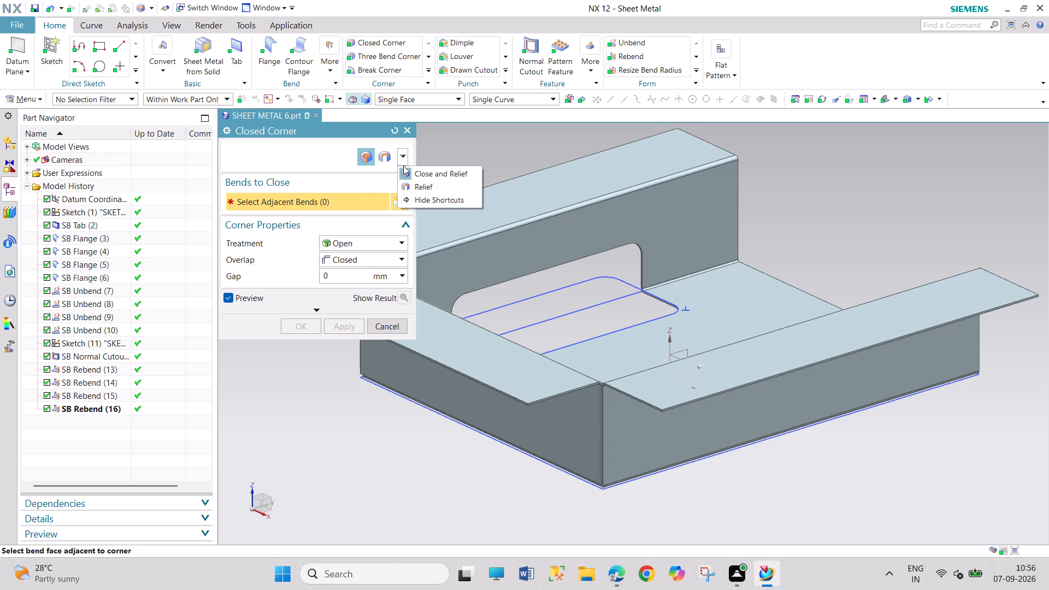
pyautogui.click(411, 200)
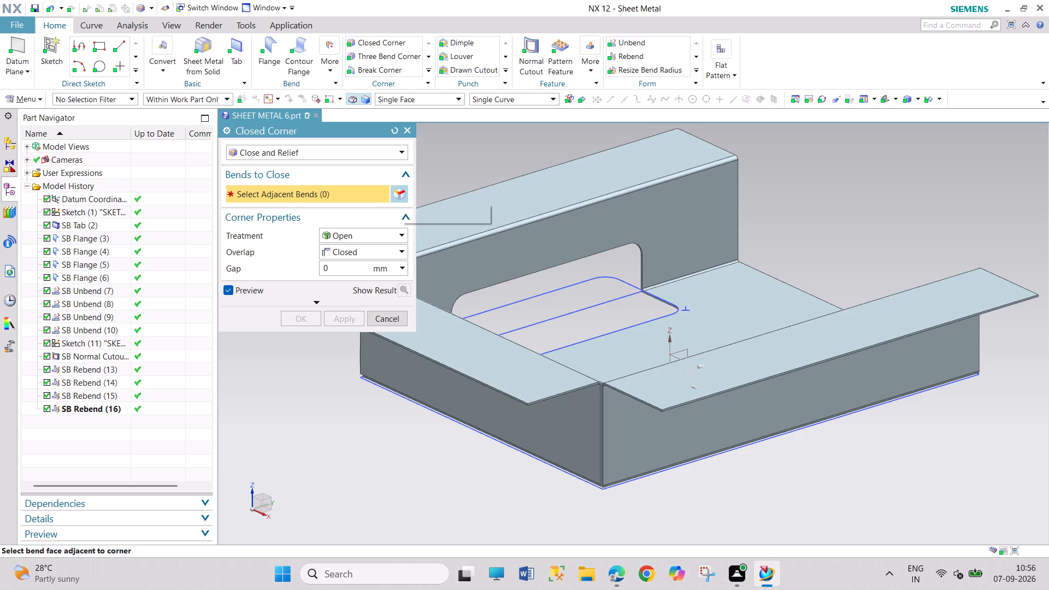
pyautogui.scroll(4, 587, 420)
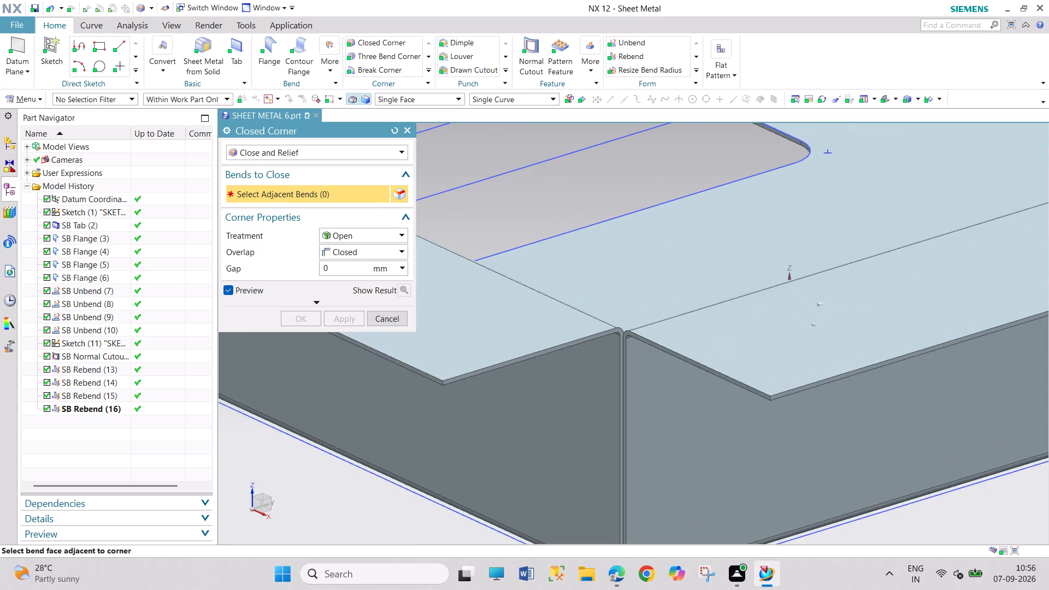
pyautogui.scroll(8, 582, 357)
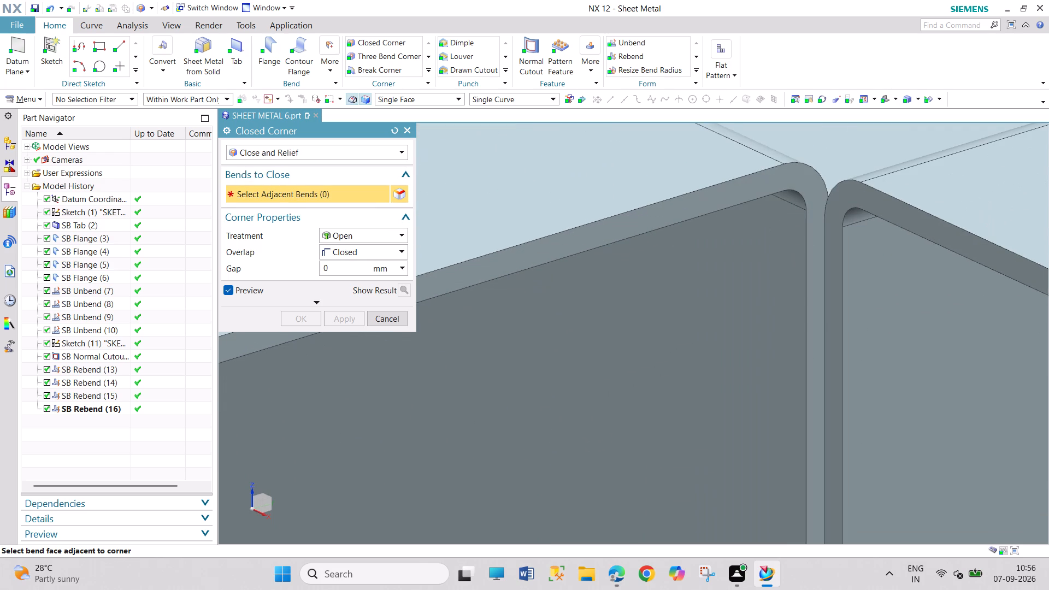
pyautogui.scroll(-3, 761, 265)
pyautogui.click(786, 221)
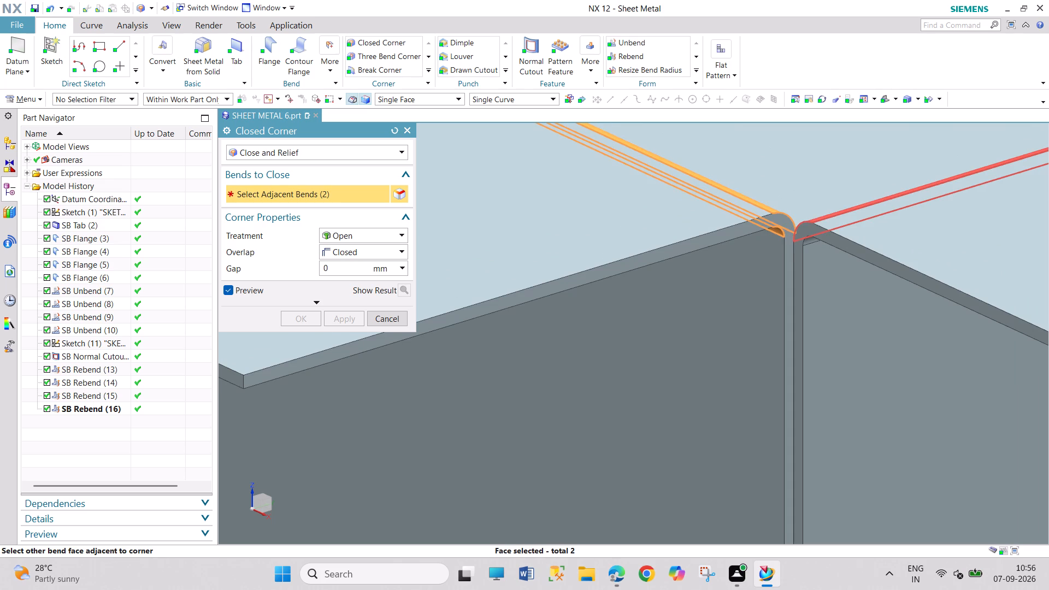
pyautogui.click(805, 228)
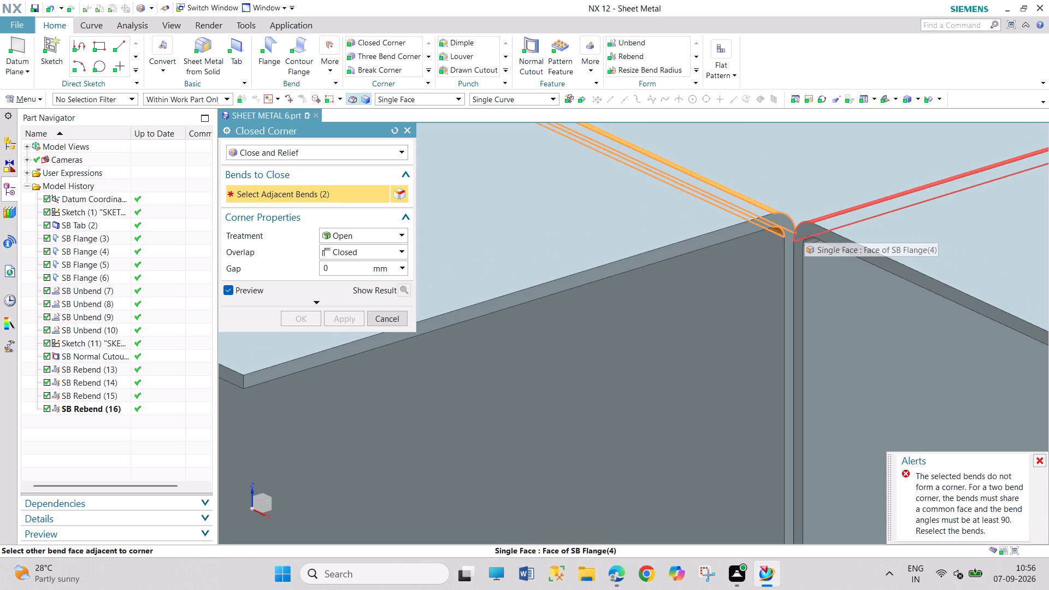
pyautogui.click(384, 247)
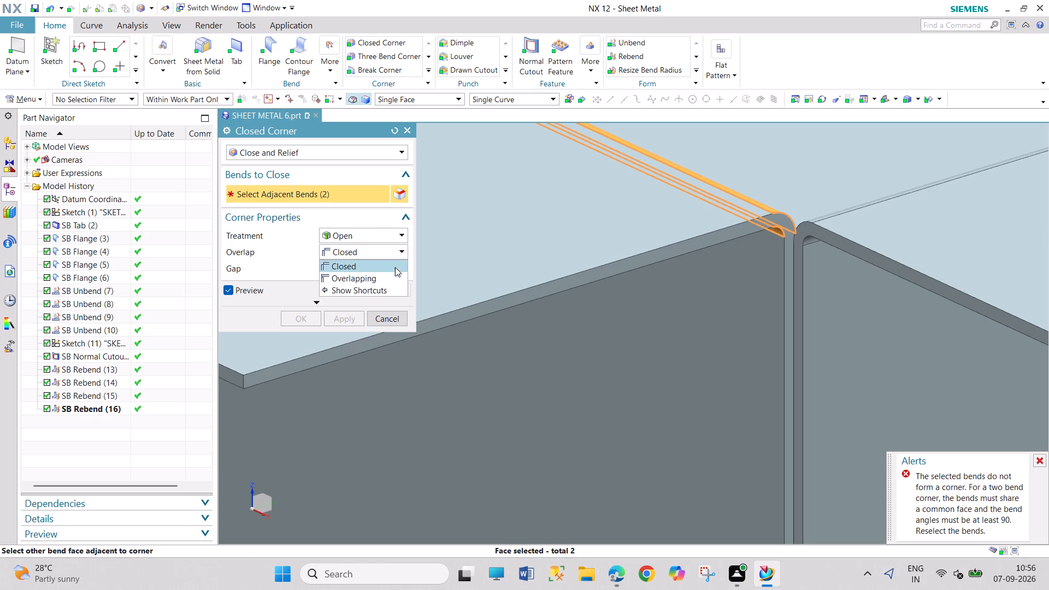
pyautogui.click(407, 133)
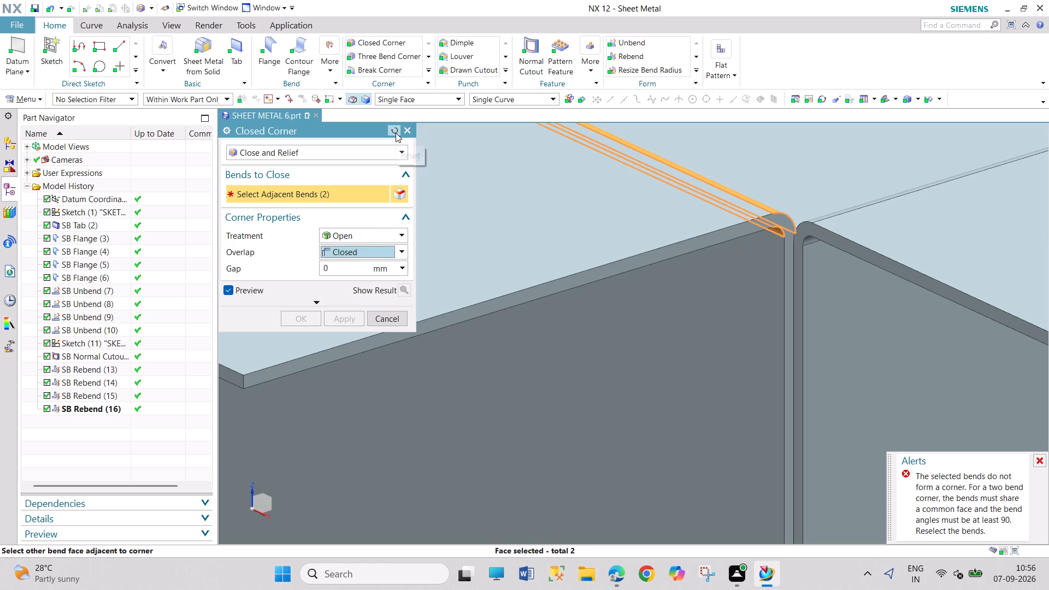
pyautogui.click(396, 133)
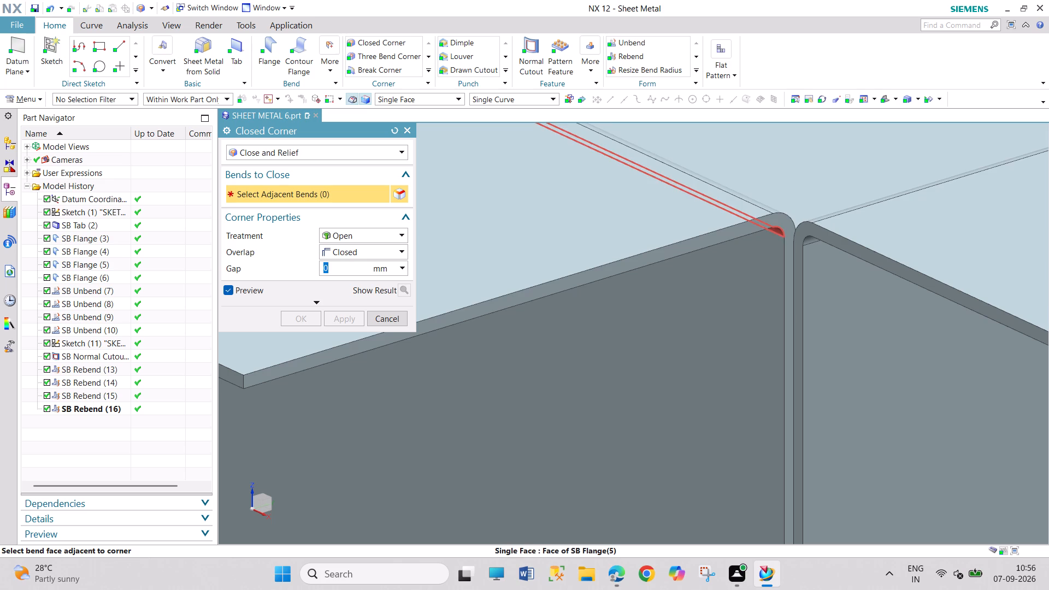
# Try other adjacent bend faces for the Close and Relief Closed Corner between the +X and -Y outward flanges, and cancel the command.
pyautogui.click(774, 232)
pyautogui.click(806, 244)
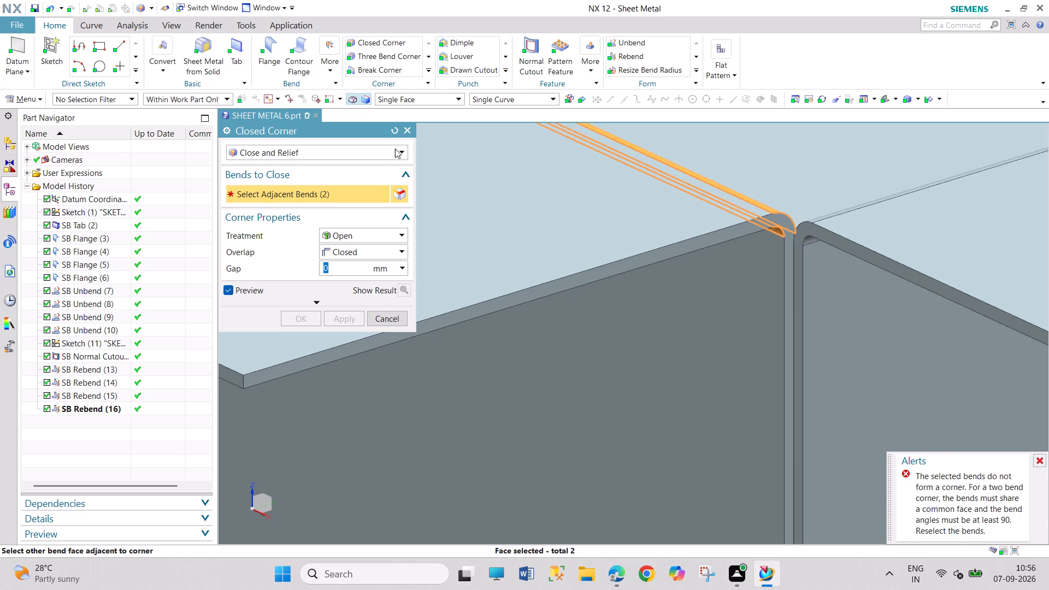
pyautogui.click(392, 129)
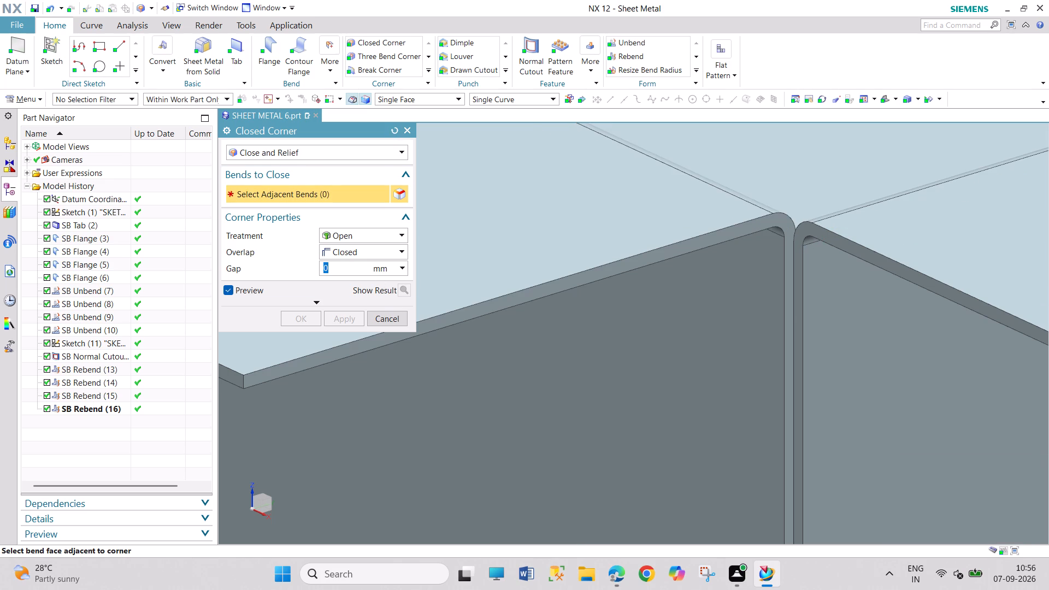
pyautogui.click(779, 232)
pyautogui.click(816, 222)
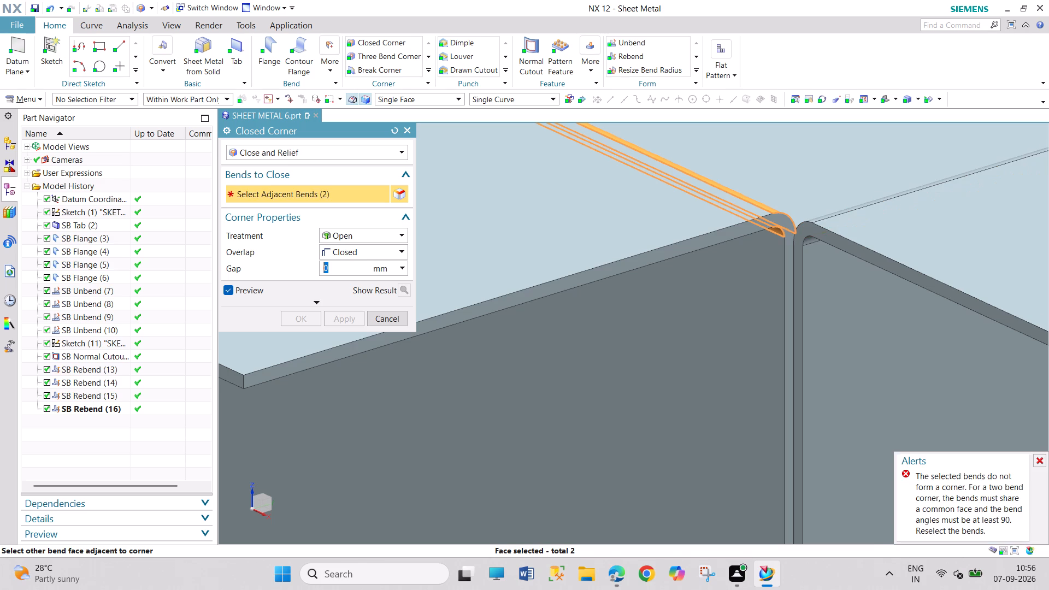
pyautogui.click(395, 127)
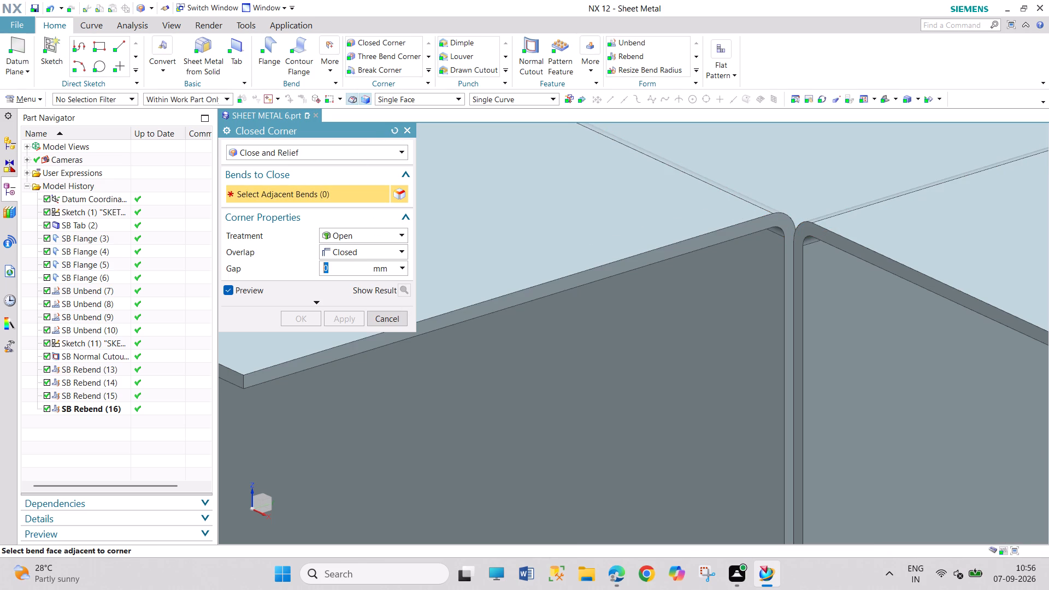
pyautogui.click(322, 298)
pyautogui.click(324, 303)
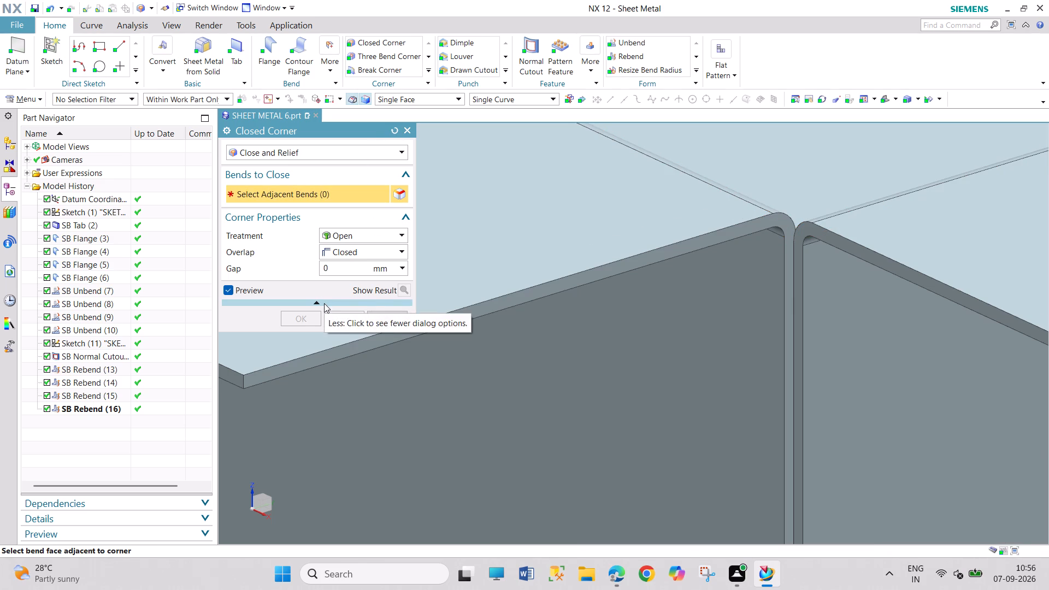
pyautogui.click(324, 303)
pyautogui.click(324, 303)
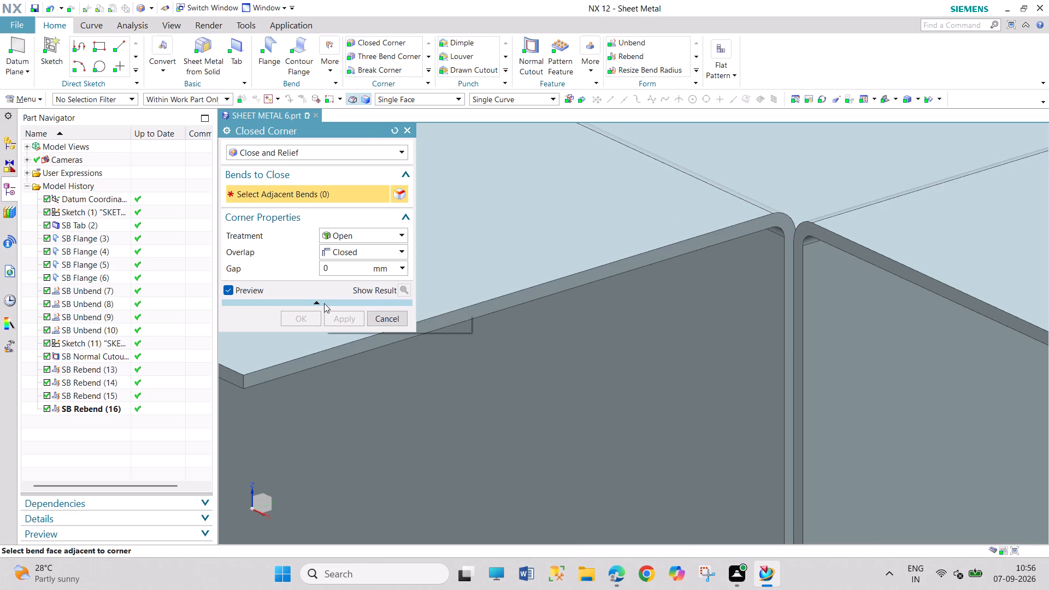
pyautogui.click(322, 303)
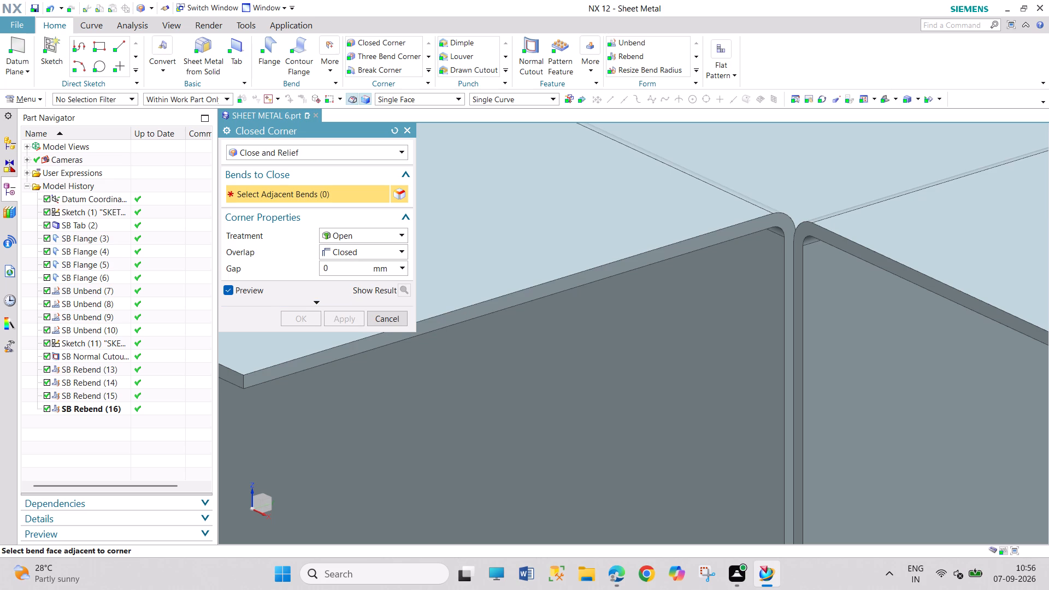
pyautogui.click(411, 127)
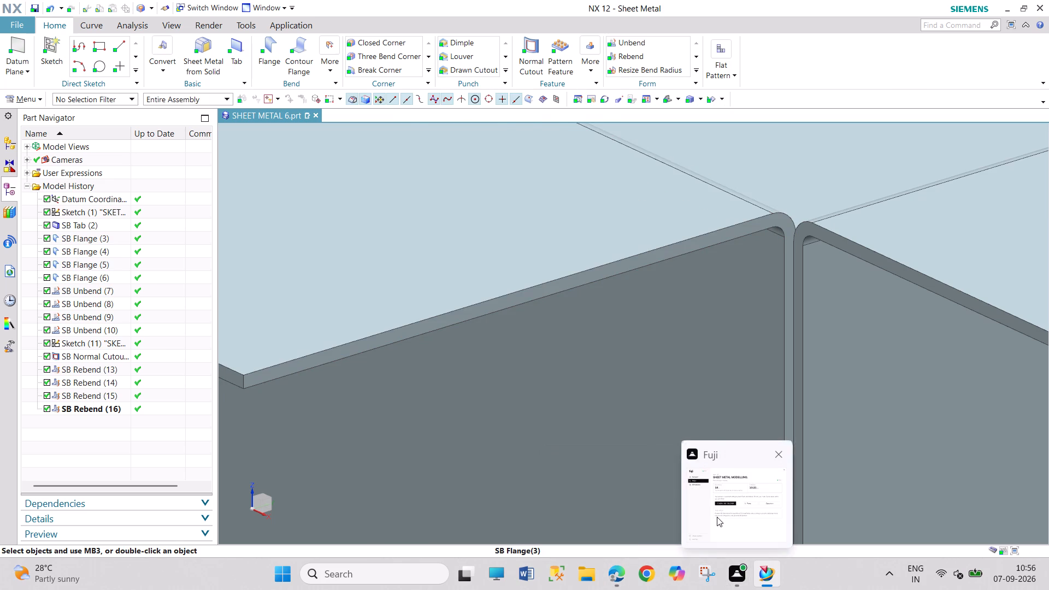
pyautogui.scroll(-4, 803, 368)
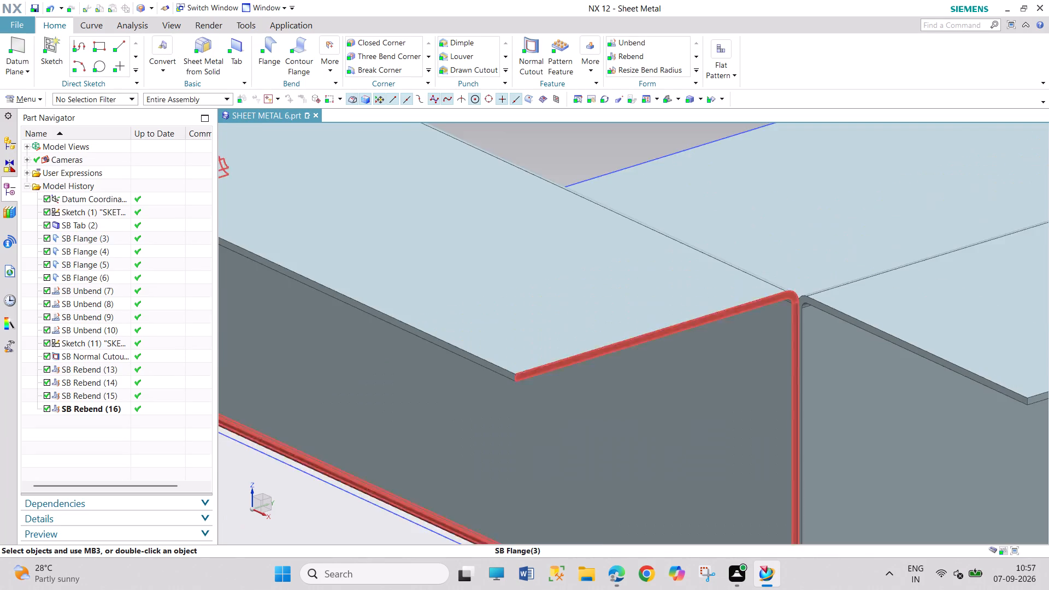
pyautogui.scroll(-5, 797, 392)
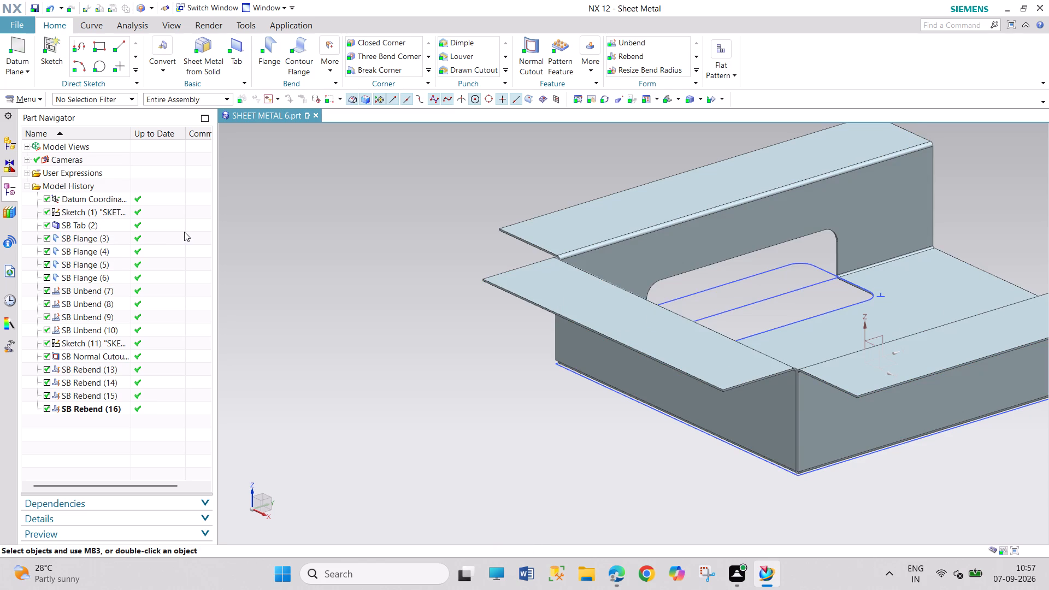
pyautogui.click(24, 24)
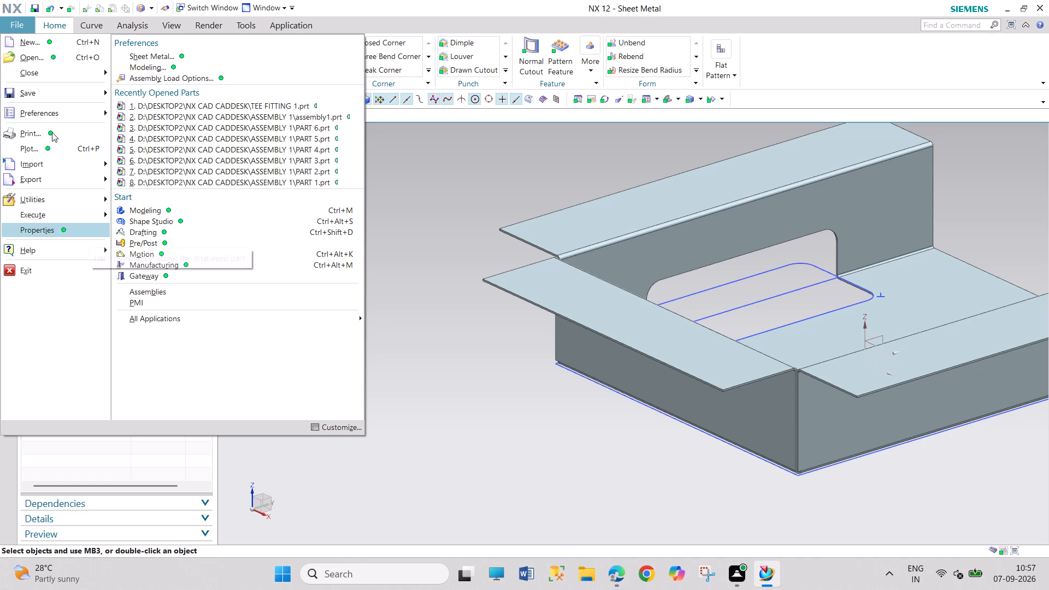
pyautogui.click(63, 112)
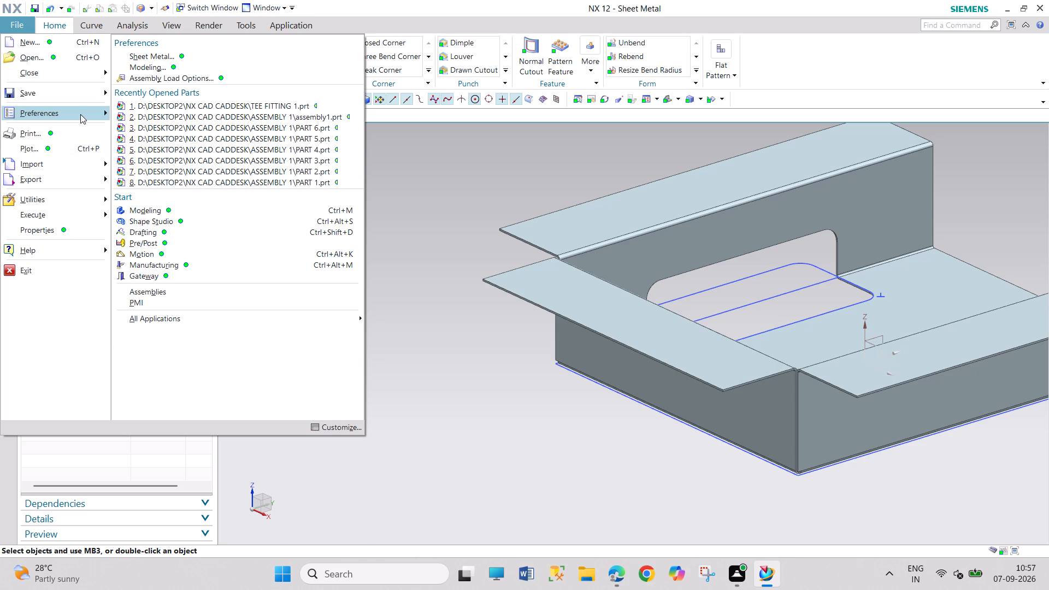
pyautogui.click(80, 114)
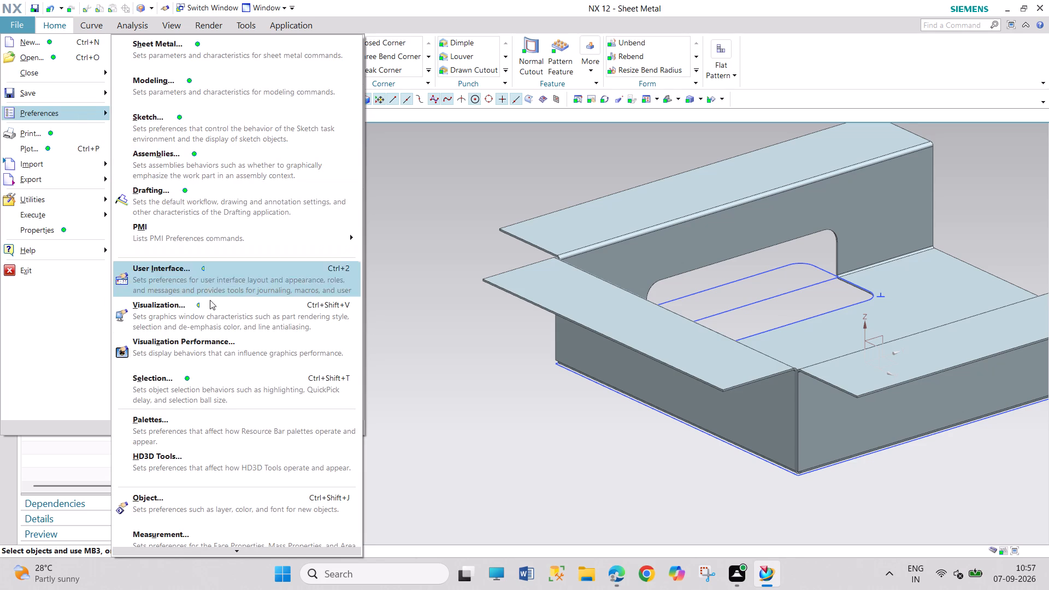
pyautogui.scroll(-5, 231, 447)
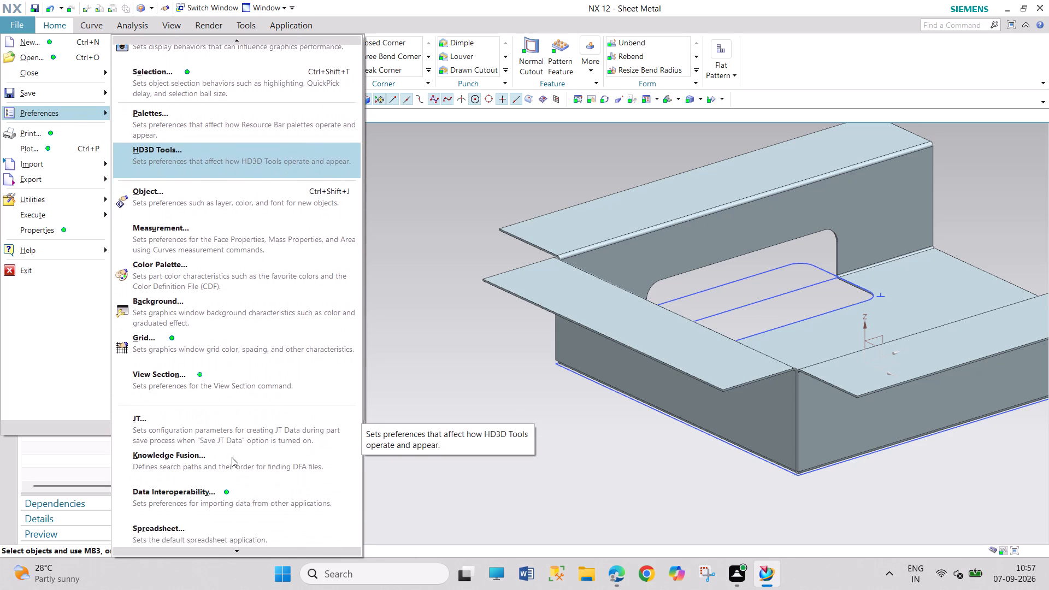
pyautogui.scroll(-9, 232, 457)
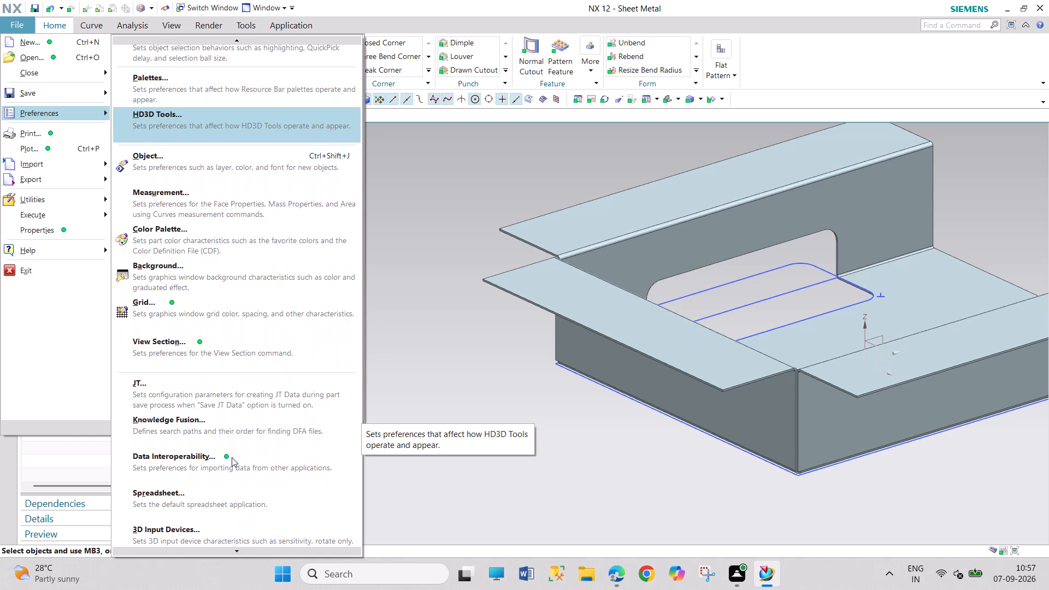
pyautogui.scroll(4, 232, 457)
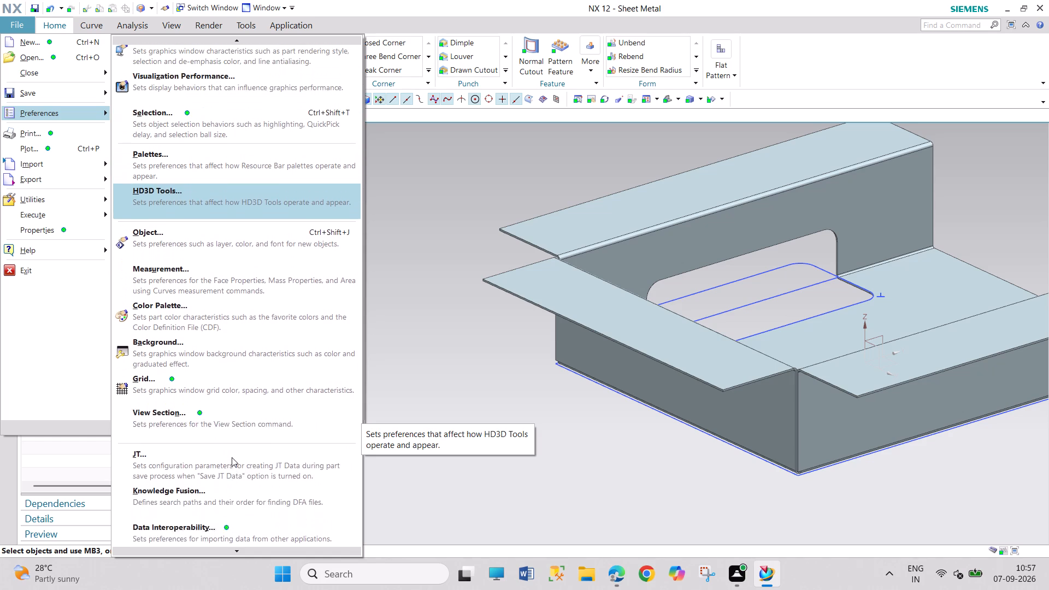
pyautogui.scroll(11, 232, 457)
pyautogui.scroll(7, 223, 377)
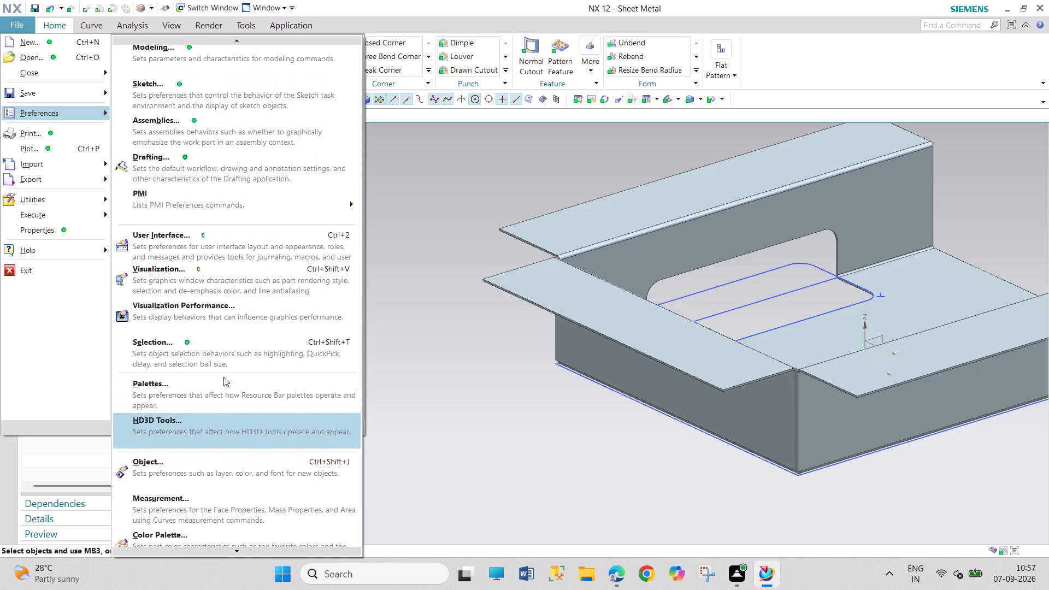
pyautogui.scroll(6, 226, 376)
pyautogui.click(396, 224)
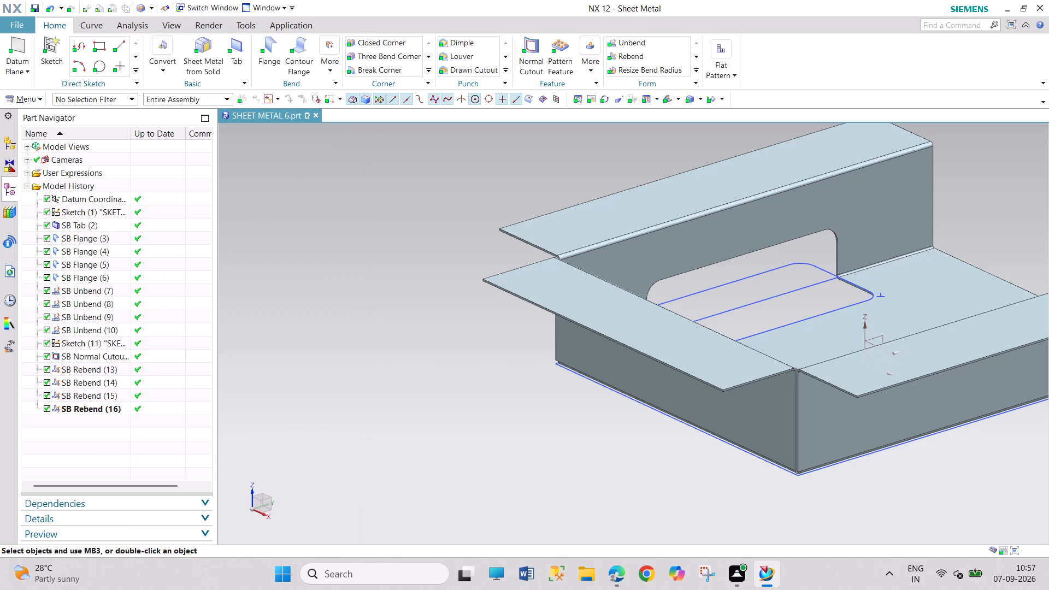
# Exit NX, saving the changes to SHEET METAL 6.prt.
pyautogui.click(27, 25)
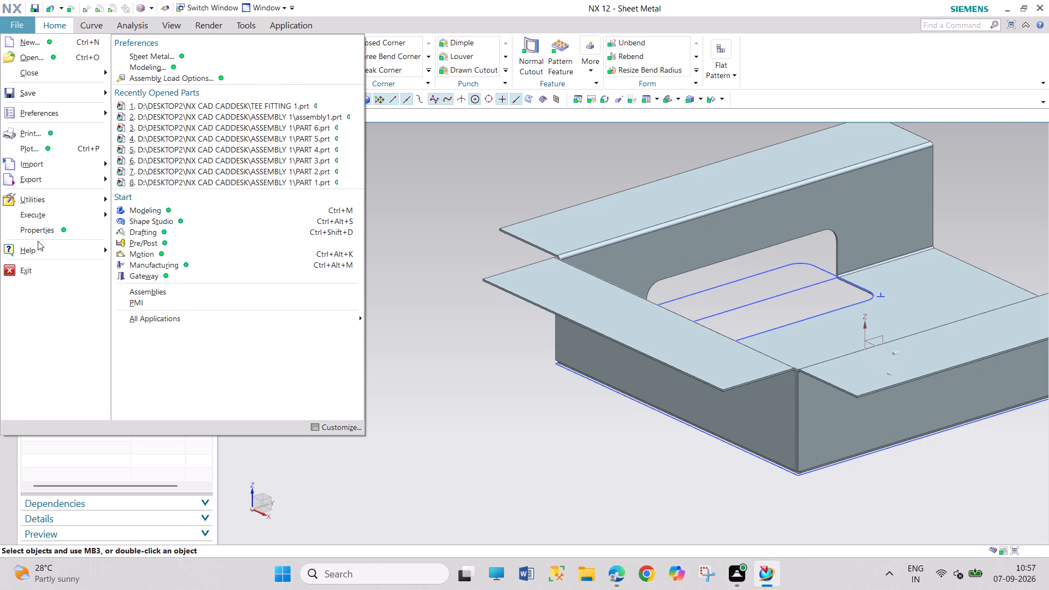
pyautogui.click(40, 265)
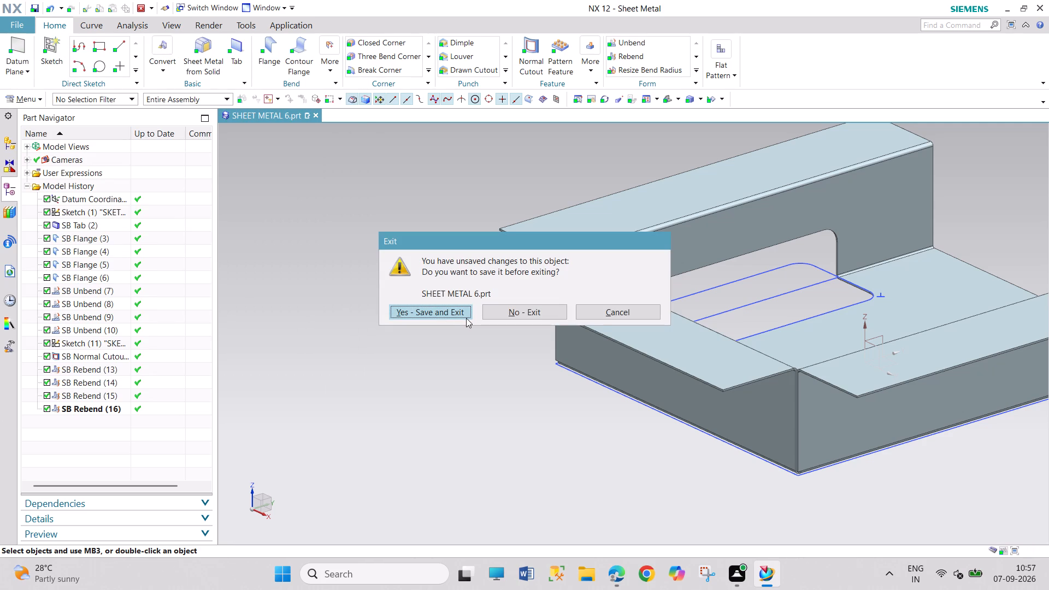
pyautogui.click(466, 318)
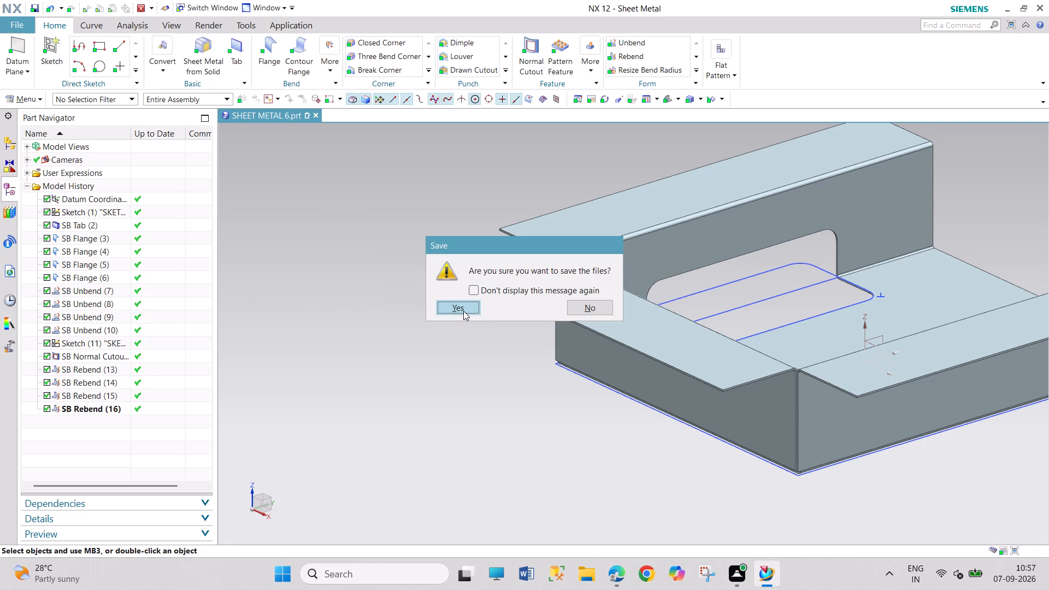
pyautogui.click(463, 311)
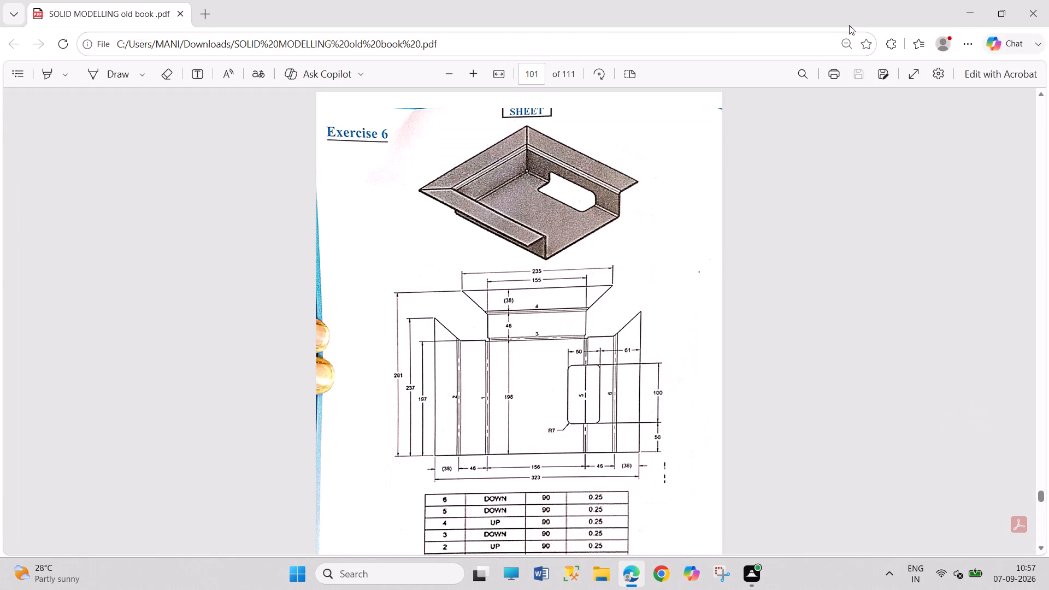
pyautogui.click(953, 19)
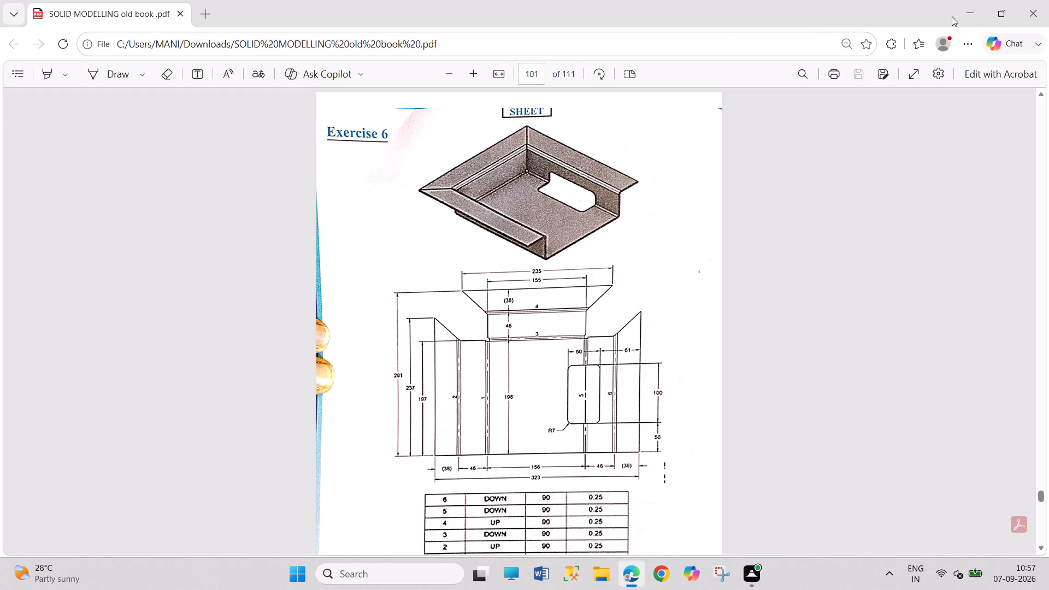
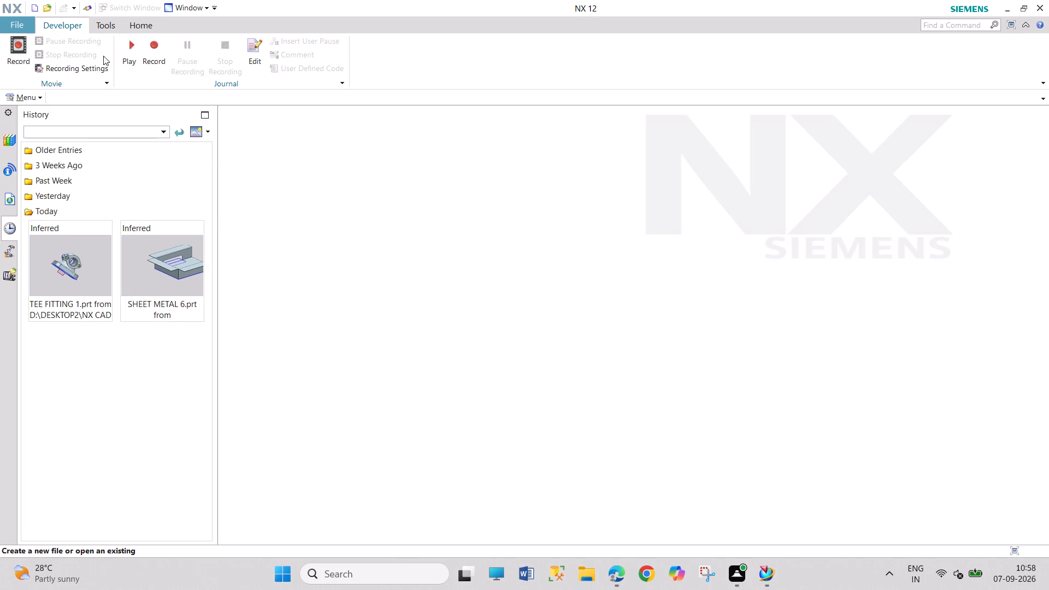
# Create a new millimetre Model part in the D:\DESKTOP2\NX CAD CADDESK folder.
pyautogui.click(135, 29)
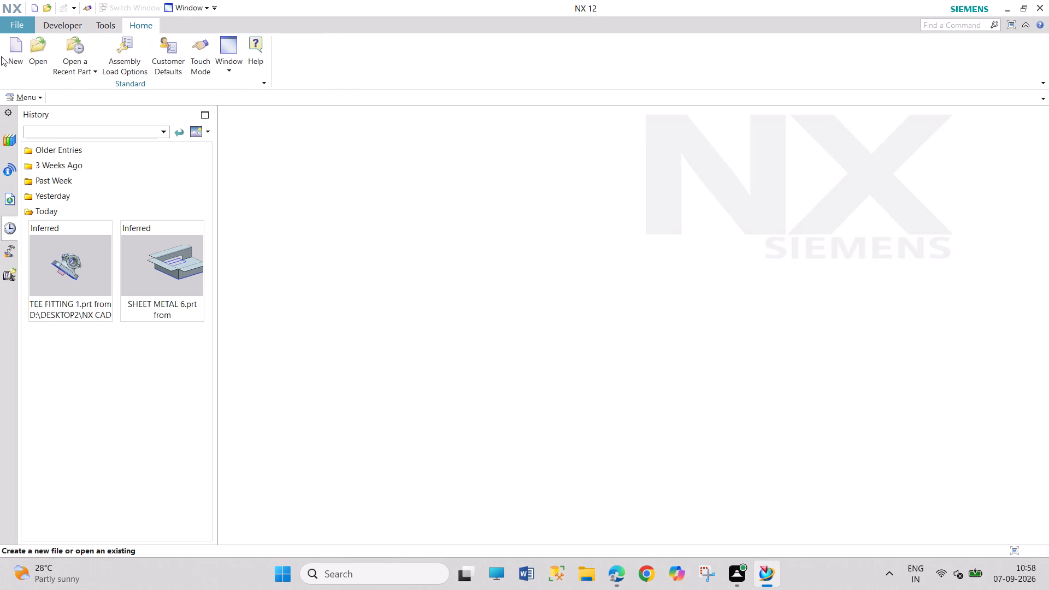
pyautogui.click(5, 46)
pyautogui.click(8, 46)
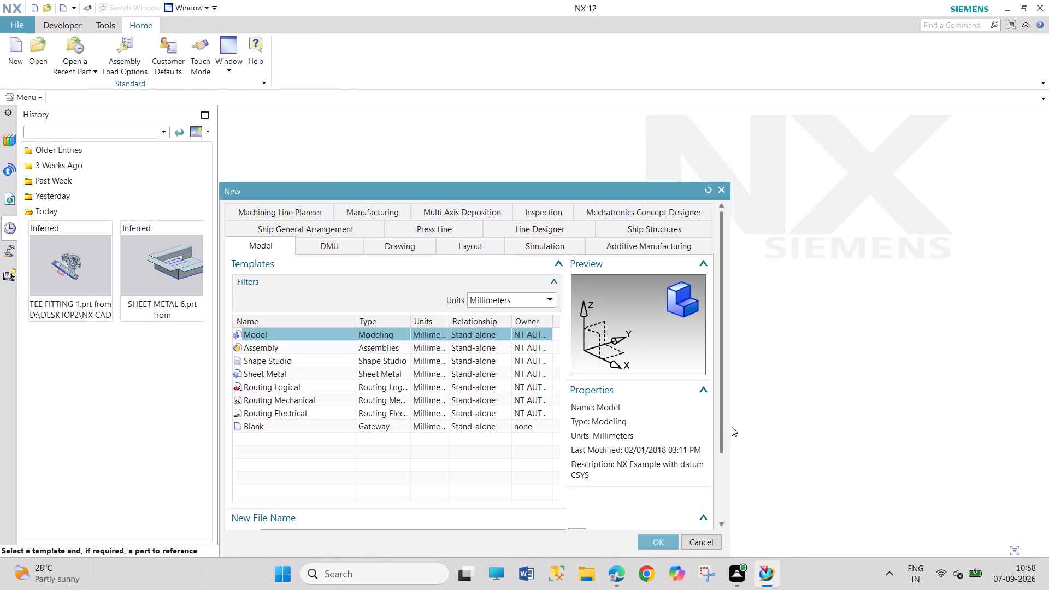
pyautogui.moveTo(725, 429); pyautogui.dragTo(726, 498)
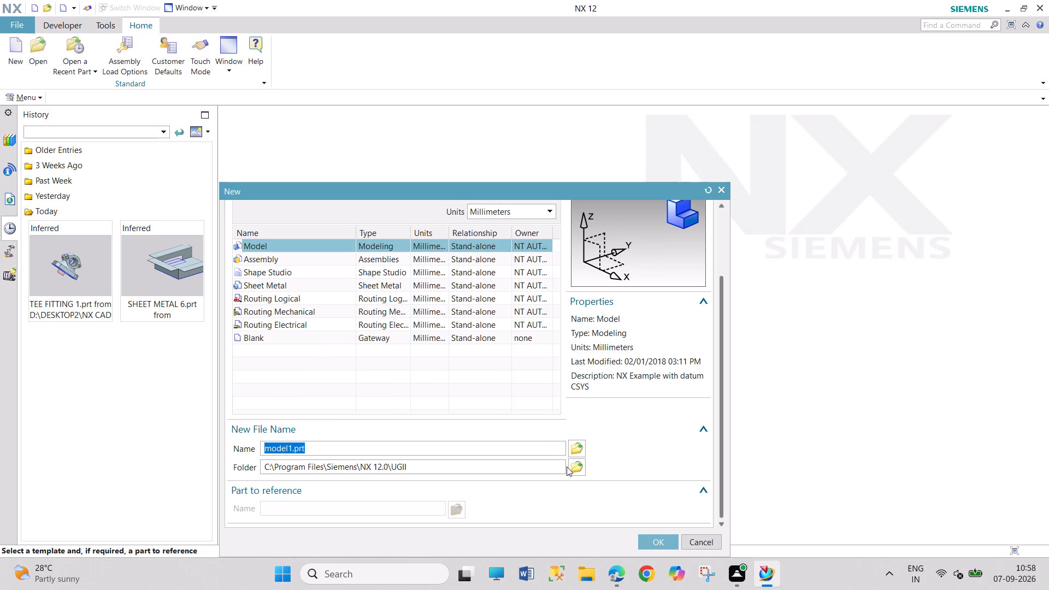
pyautogui.click(586, 469)
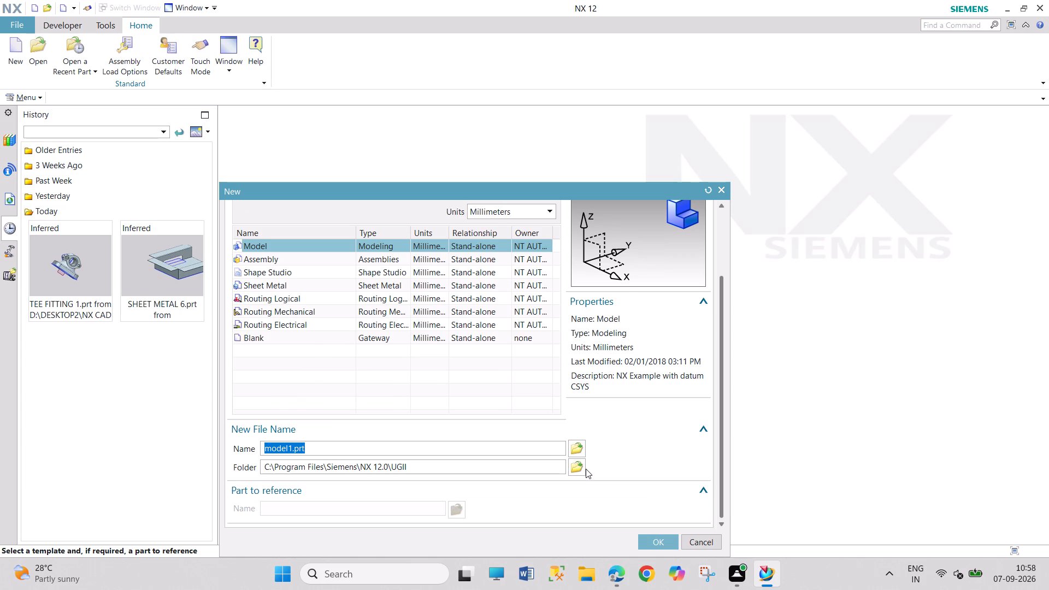
pyautogui.click(581, 467)
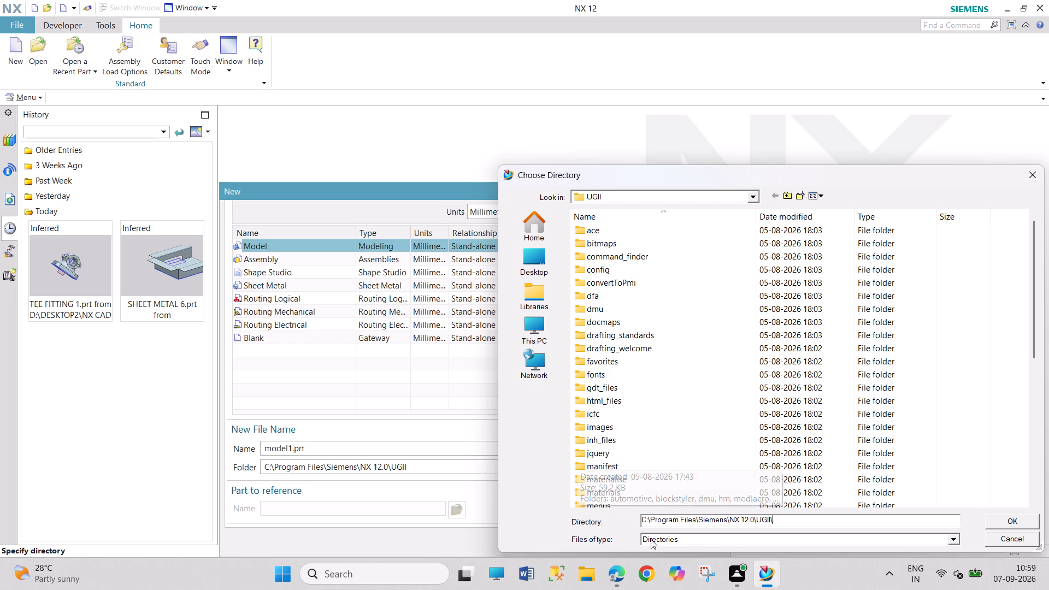
pyautogui.doubleClick(539, 328)
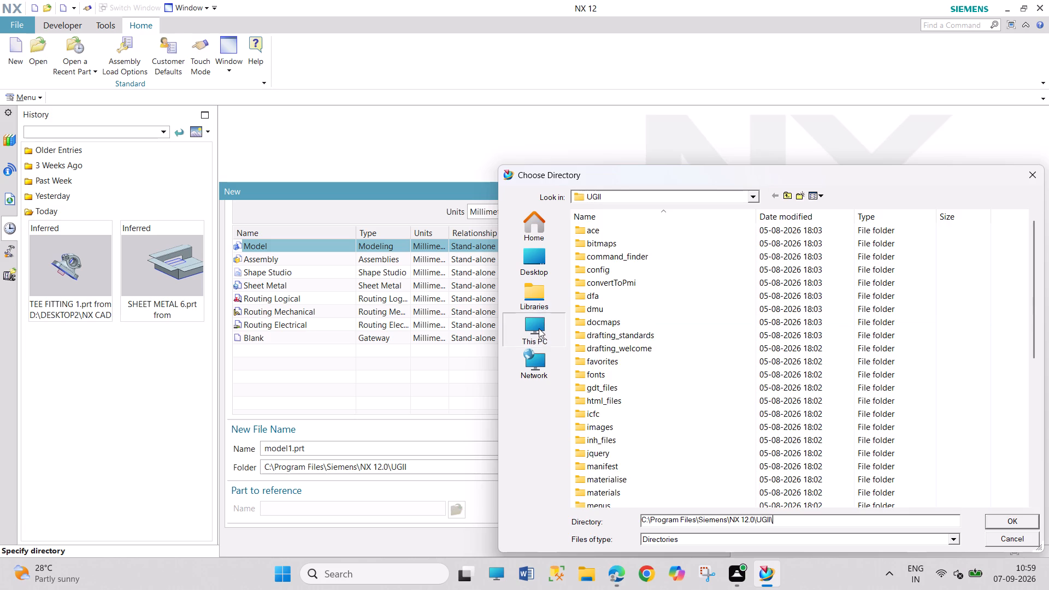
pyautogui.doubleClick(782, 248)
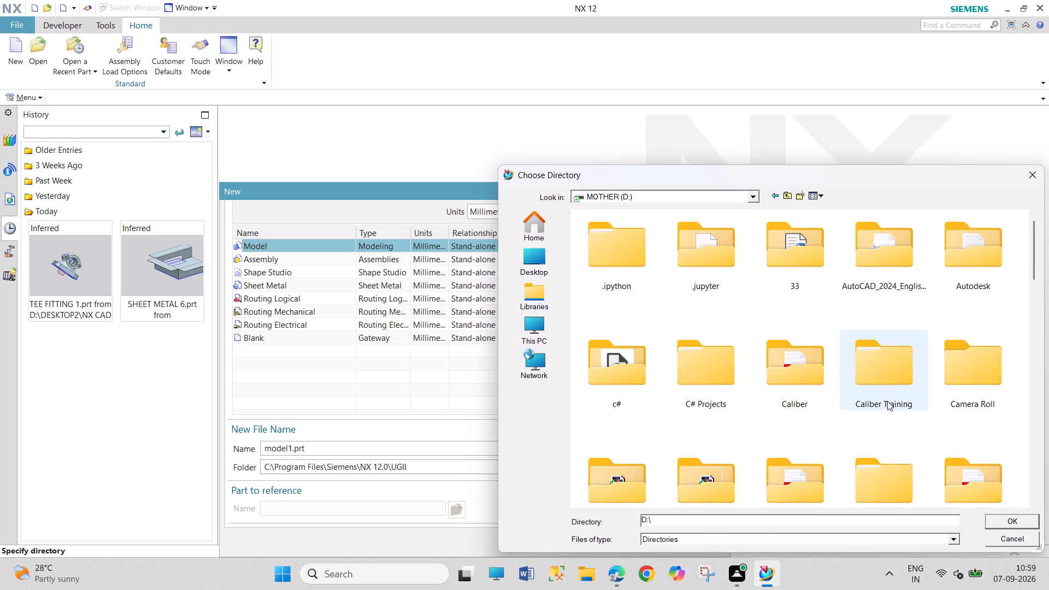
pyautogui.doubleClick(978, 480)
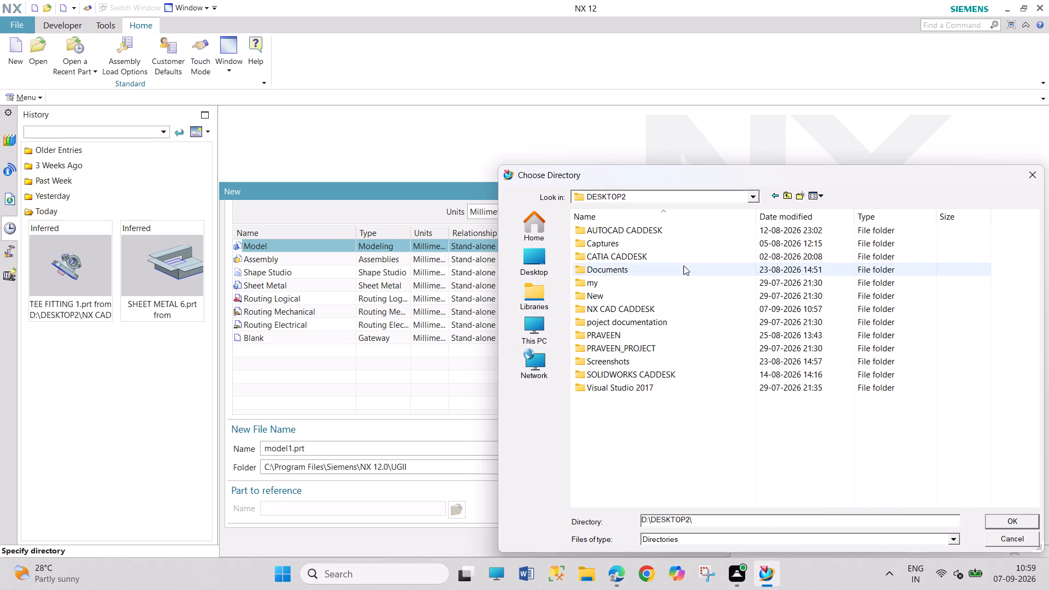
pyautogui.doubleClick(694, 310)
pyautogui.click(1026, 524)
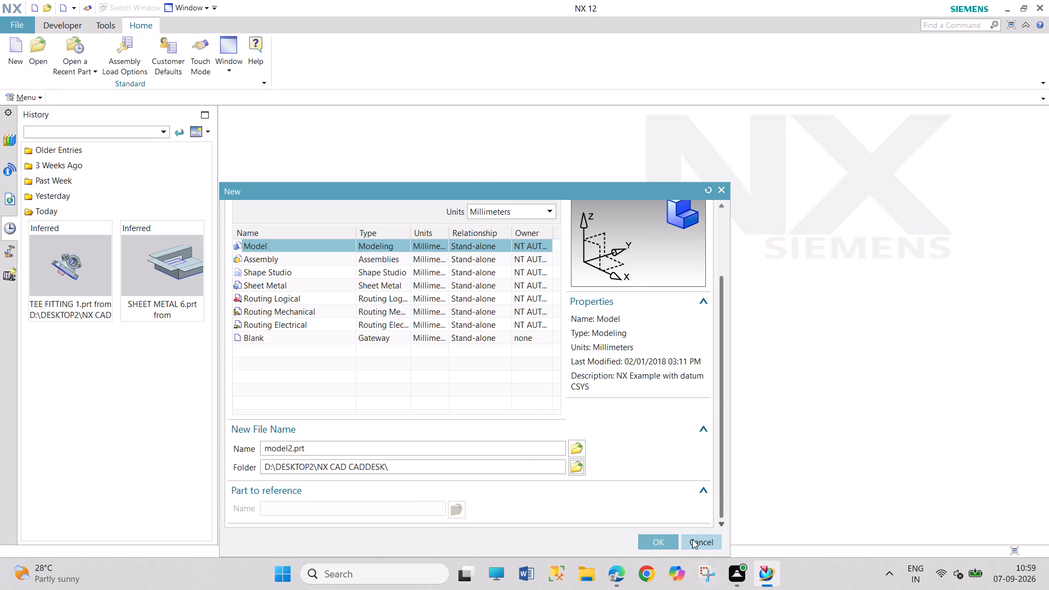
pyautogui.click(675, 544)
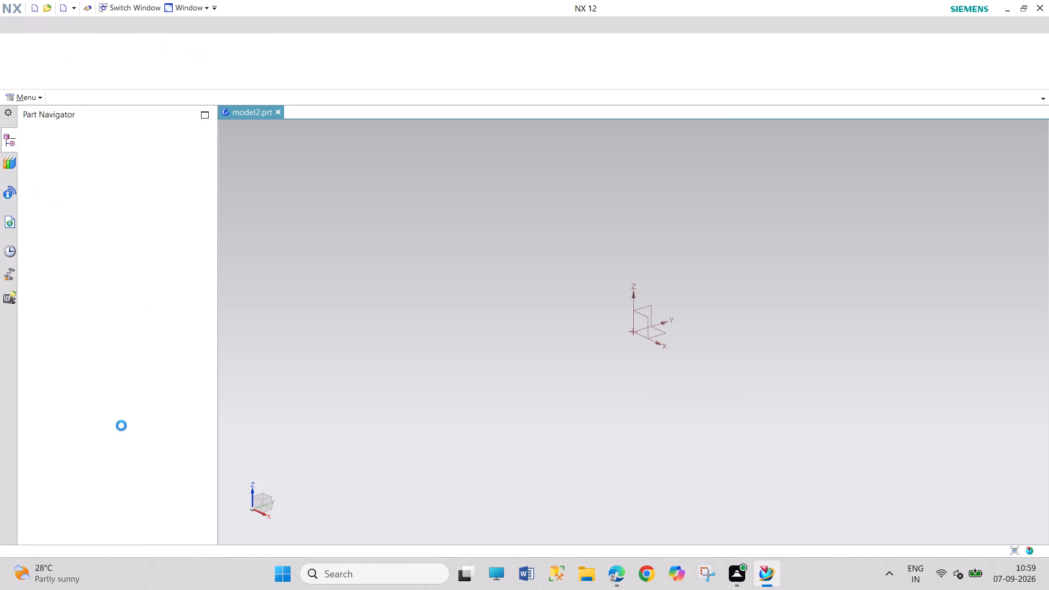
# Sketch a rectangle about 122 × 83 mm centred on the origin of the XY plane, and finish the sketch.
pyautogui.click(40, 99)
pyautogui.click(41, 168)
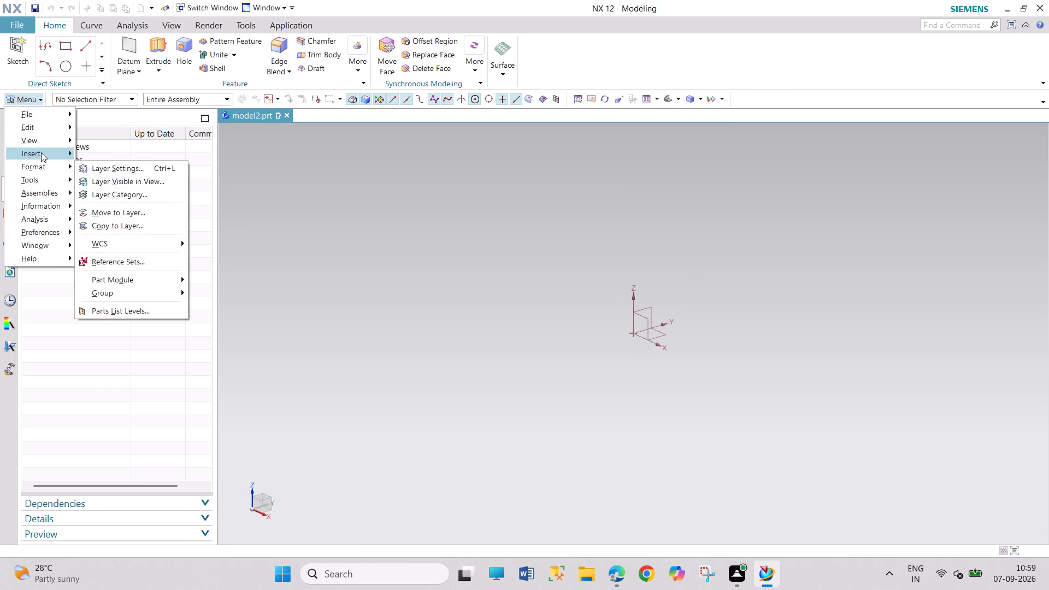
pyautogui.click(41, 152)
pyautogui.click(79, 167)
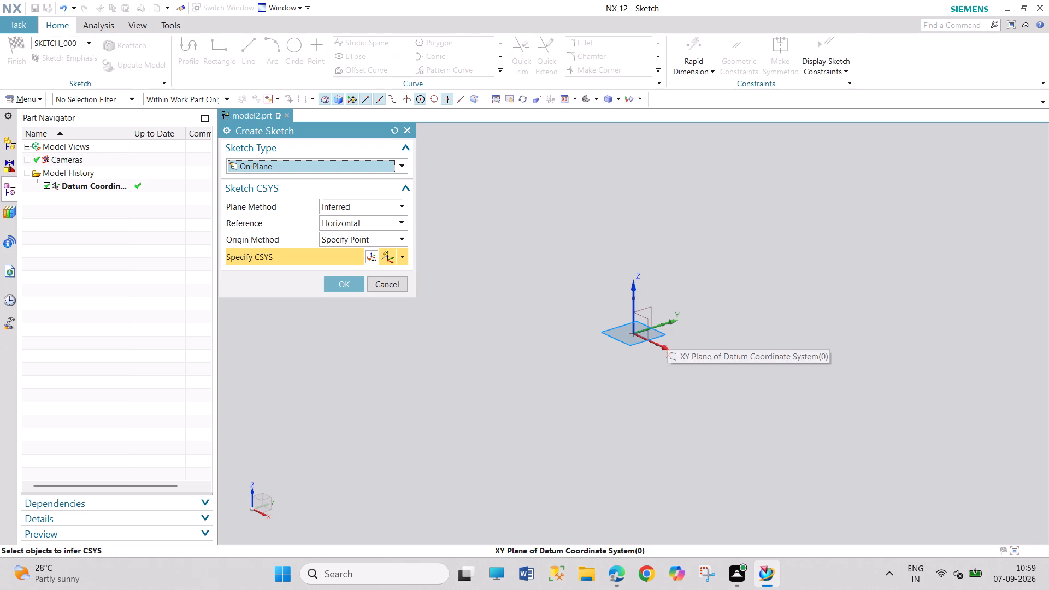
pyautogui.click(357, 279)
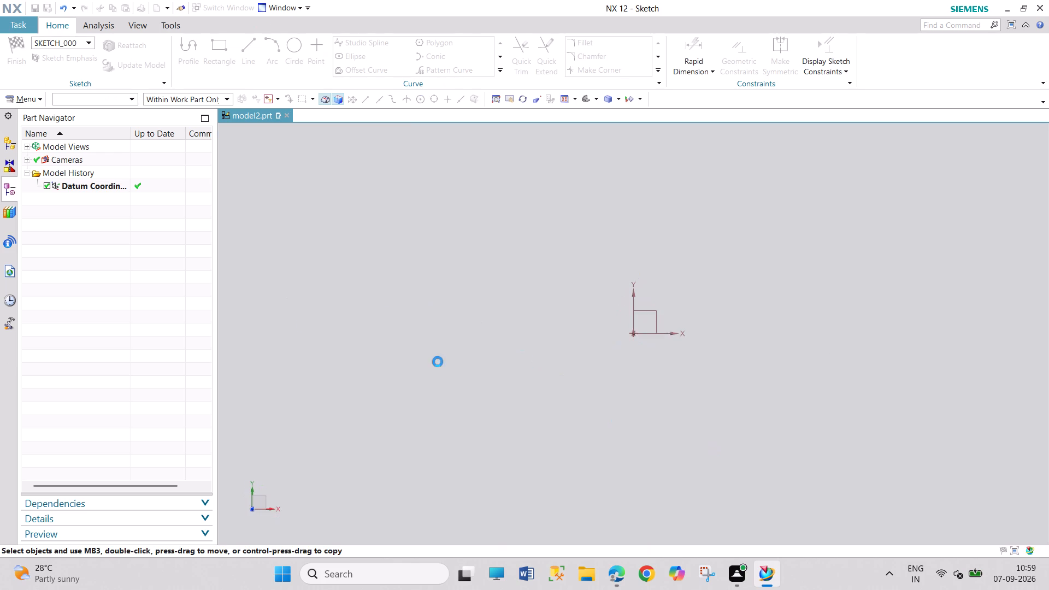
pyautogui.click(220, 55)
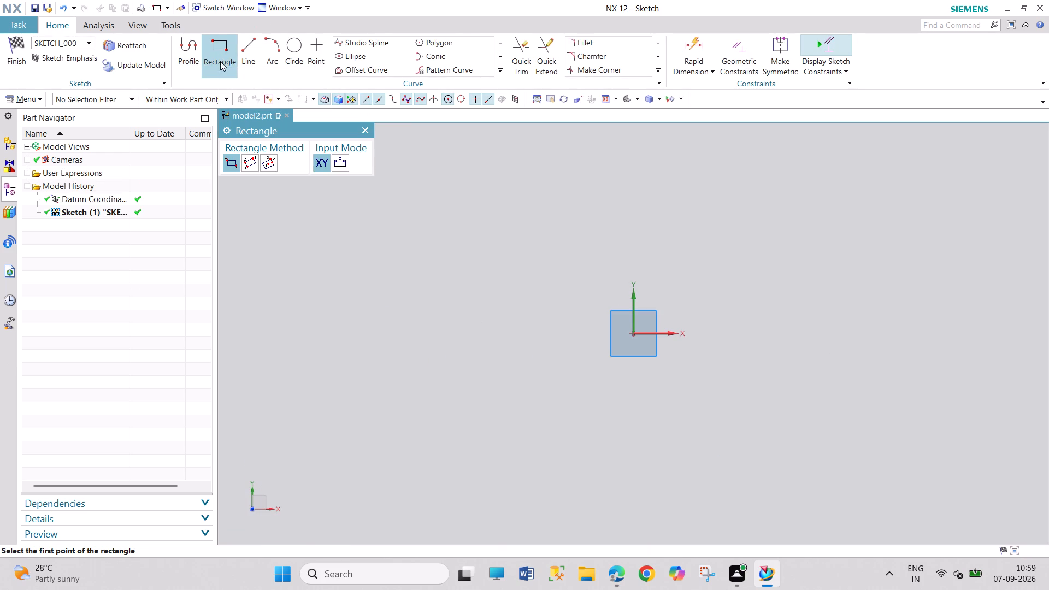
pyautogui.click(268, 162)
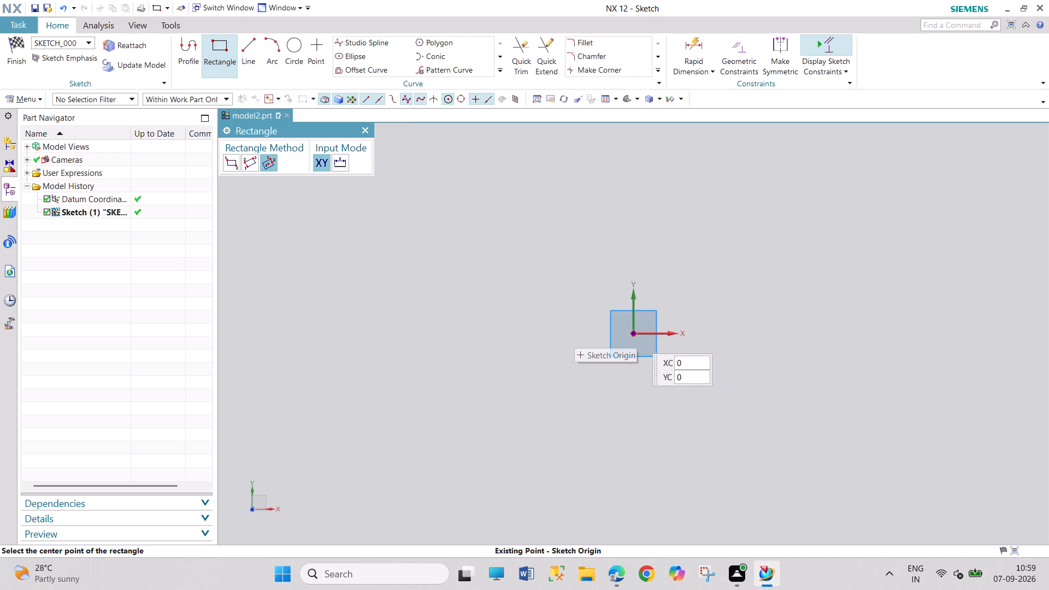
pyautogui.click(633, 333)
pyautogui.click(749, 335)
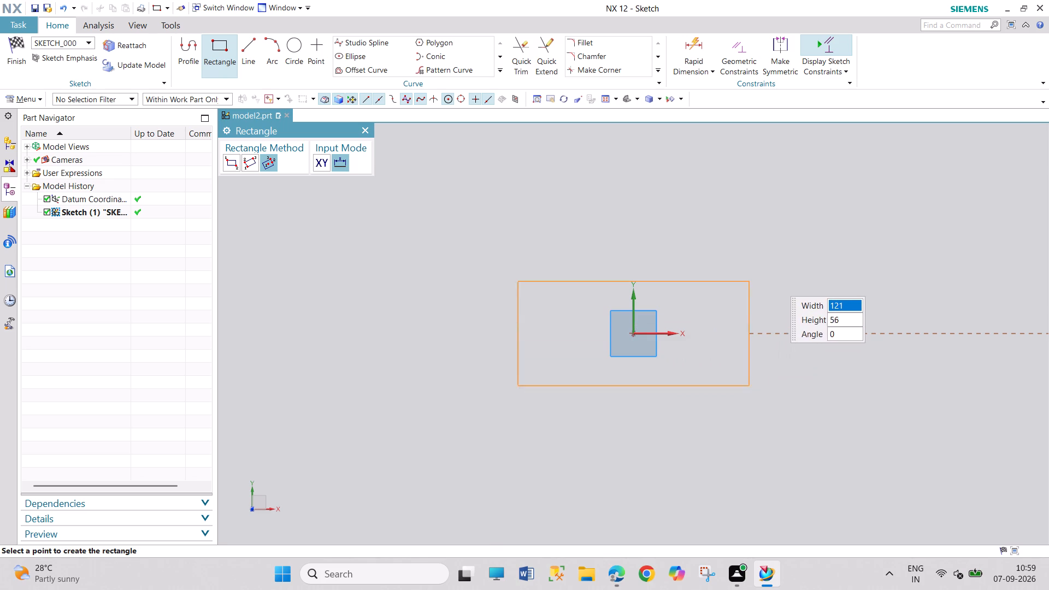
pyautogui.click(815, 255)
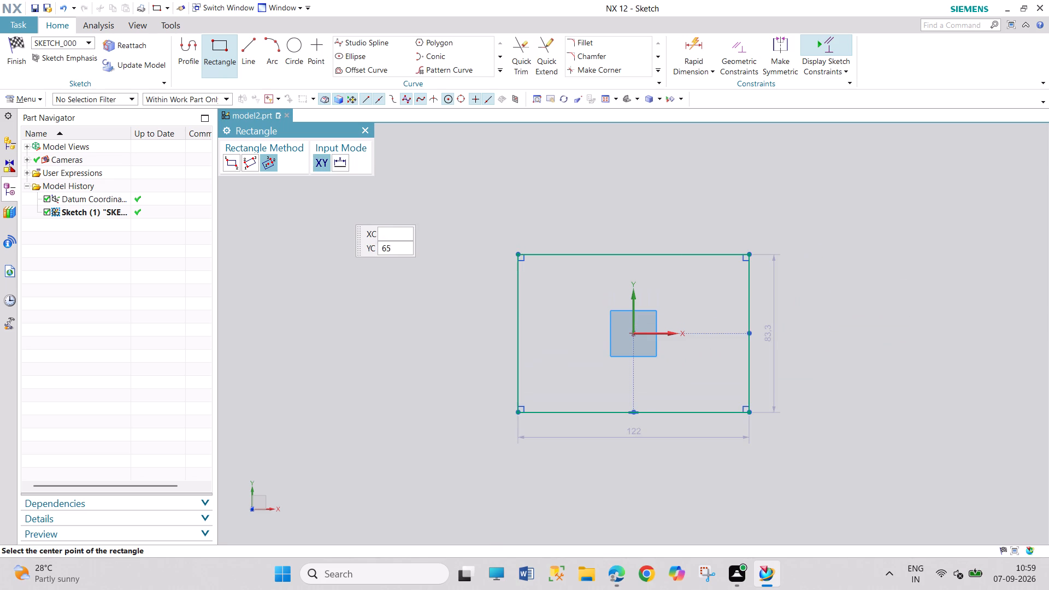
pyautogui.click(363, 128)
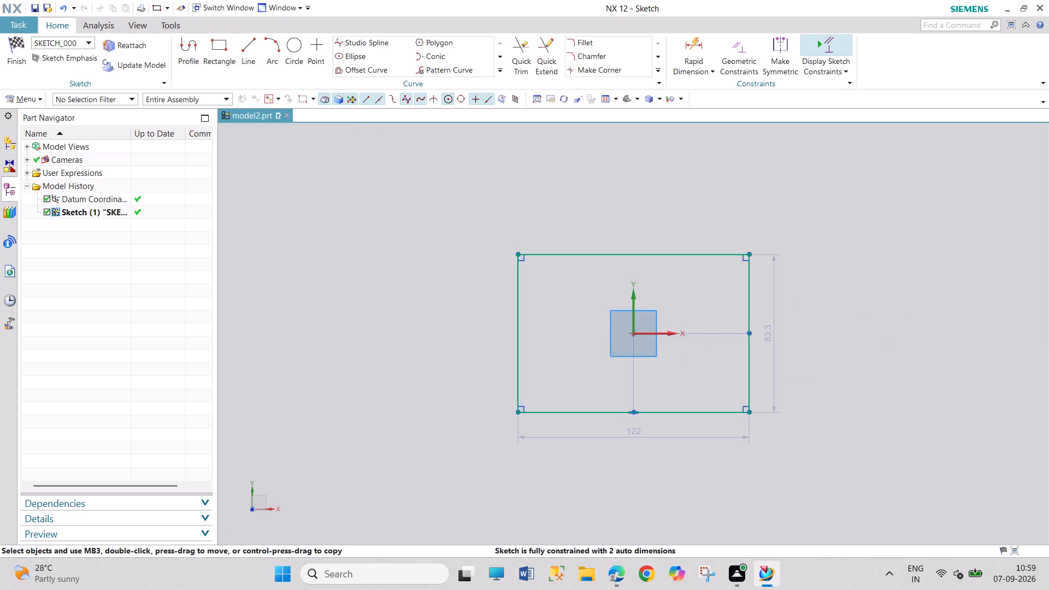
pyautogui.click(17, 56)
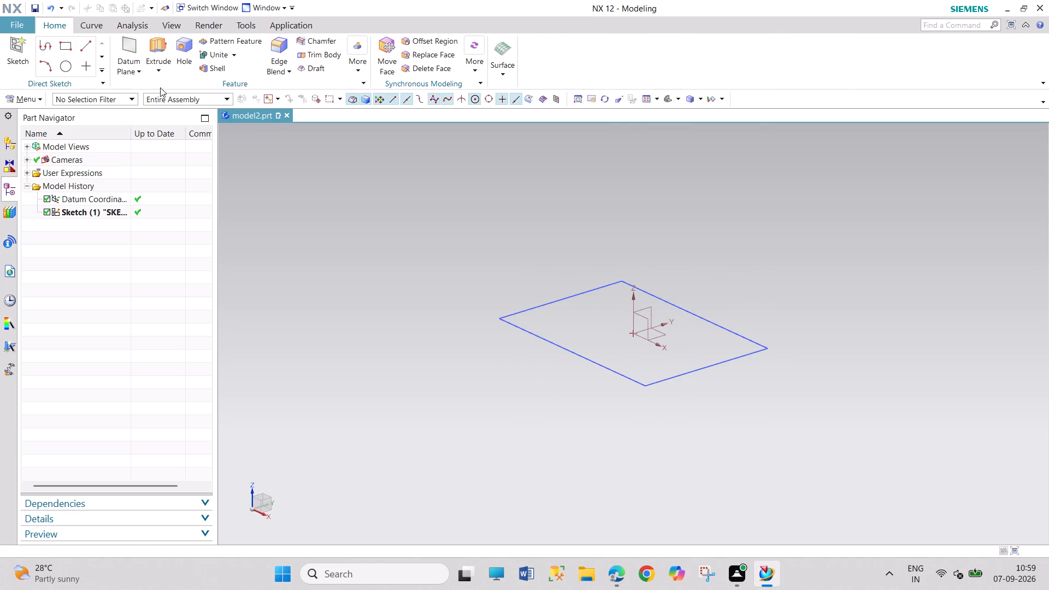
# Create a 3 mm thick base Tab from the rectangle sketch in the Sheet Metal application.
pyautogui.click(281, 26)
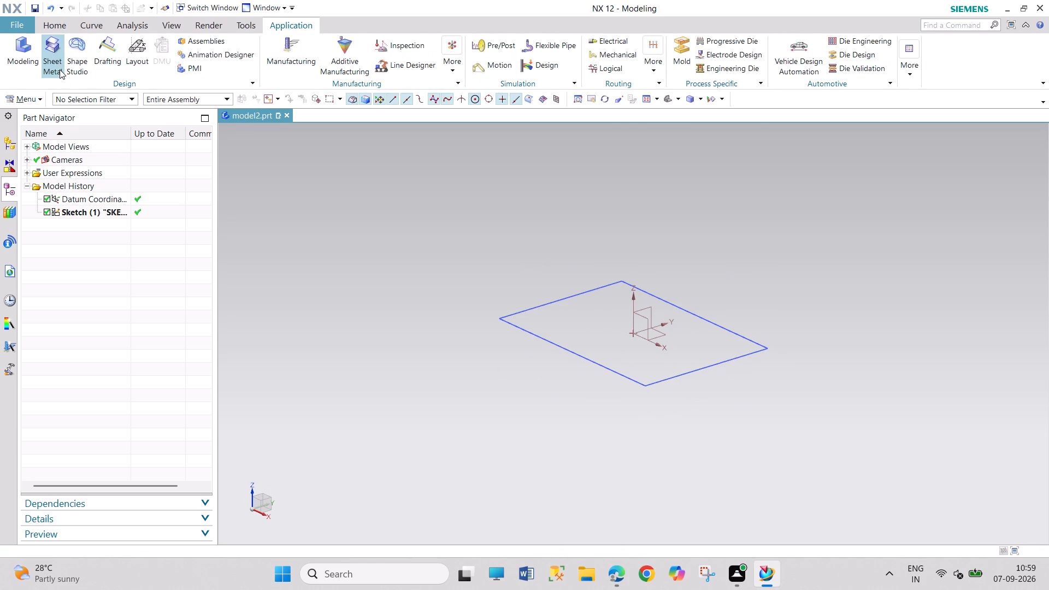
pyautogui.click(57, 69)
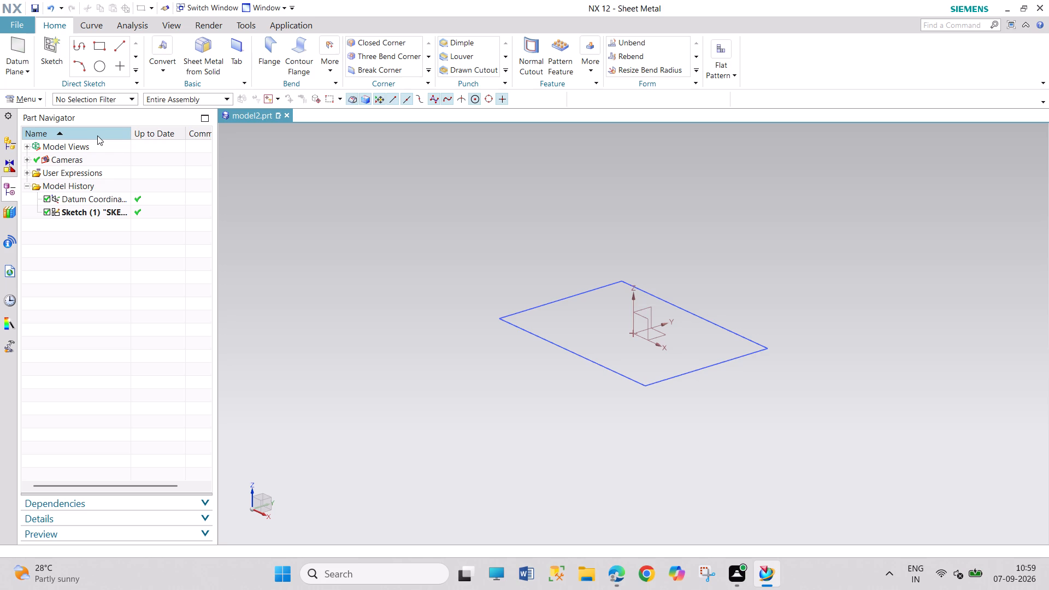
pyautogui.click(241, 50)
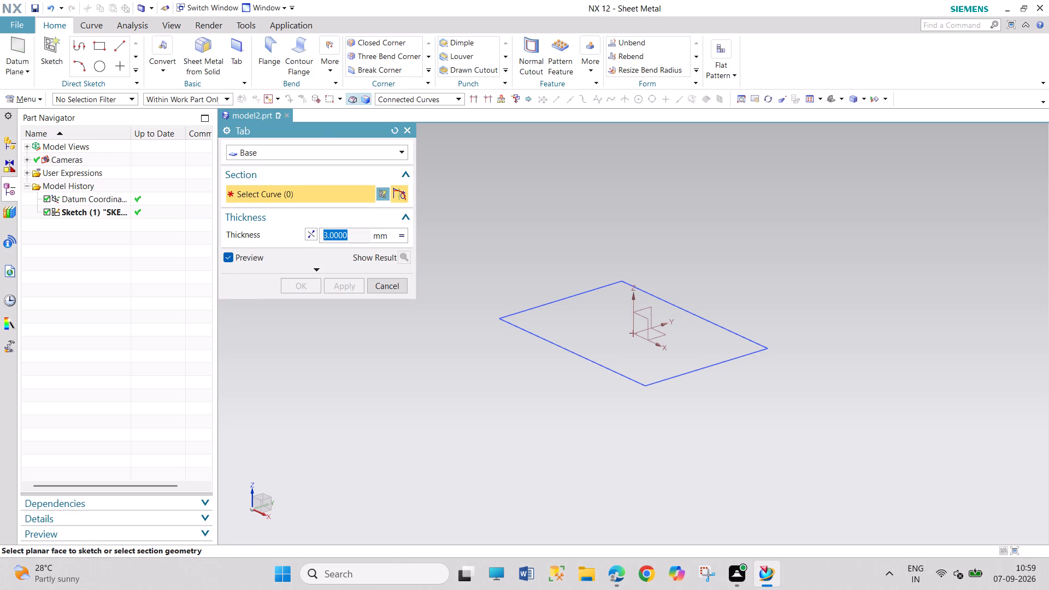
pyautogui.click(539, 338)
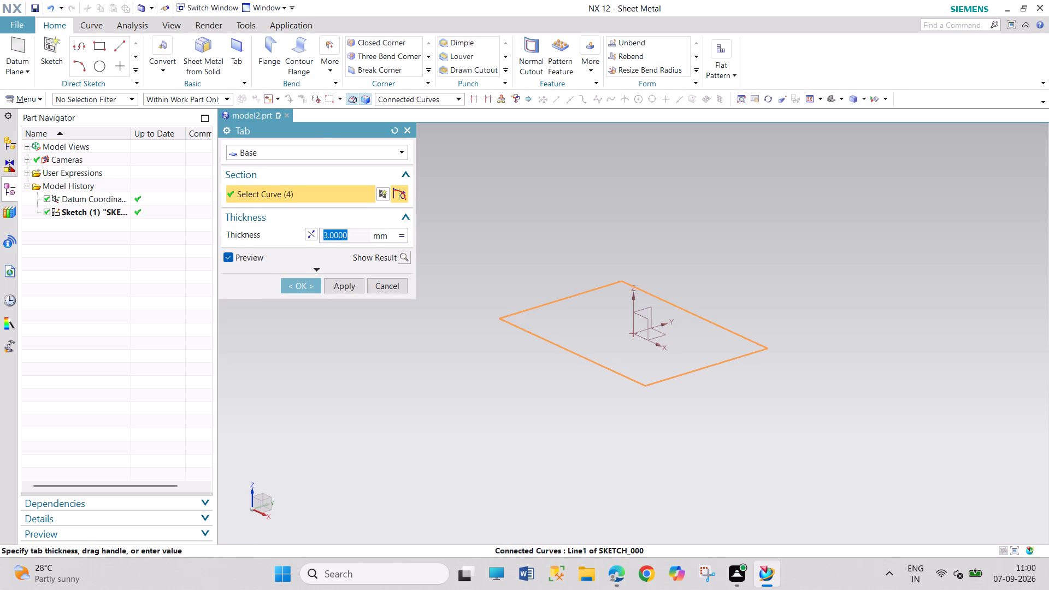
pyautogui.click(290, 285)
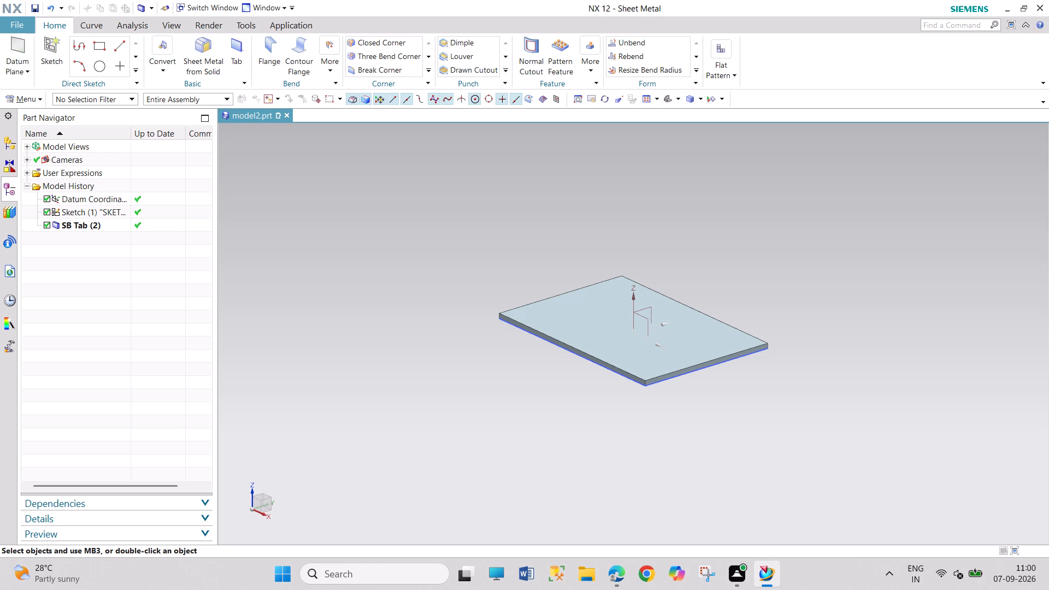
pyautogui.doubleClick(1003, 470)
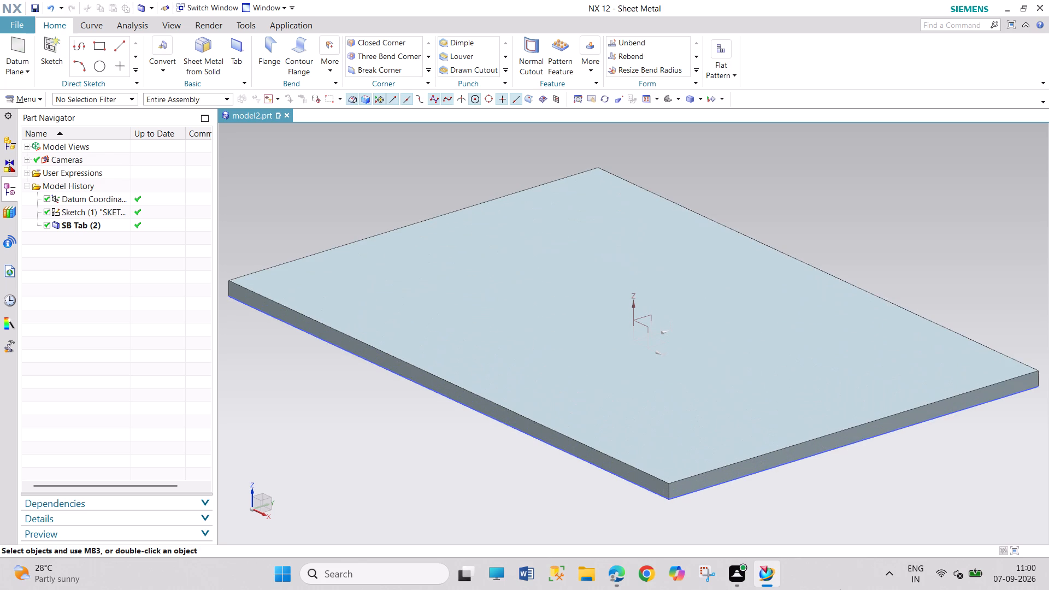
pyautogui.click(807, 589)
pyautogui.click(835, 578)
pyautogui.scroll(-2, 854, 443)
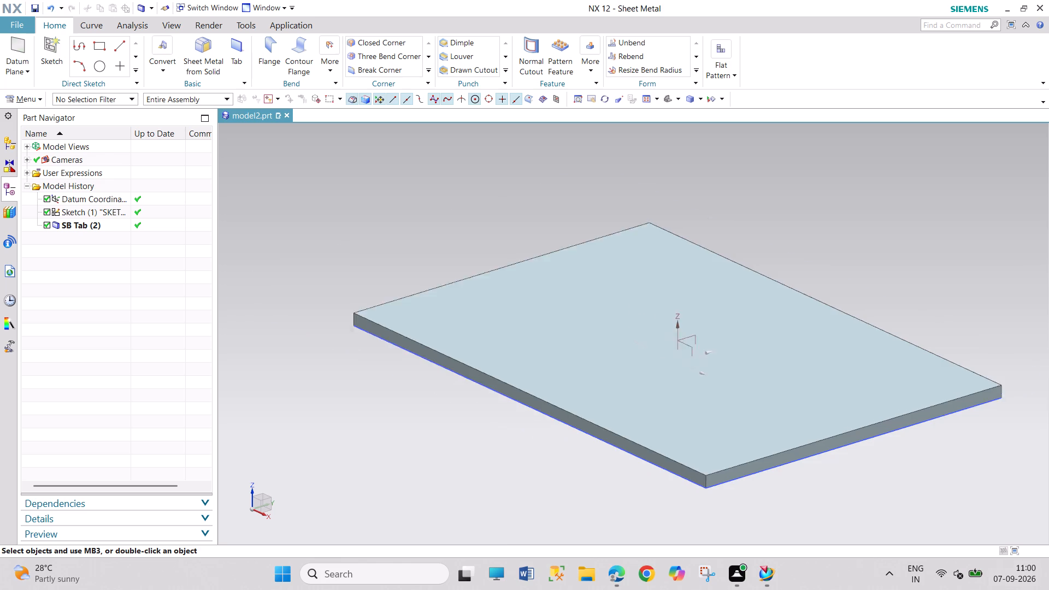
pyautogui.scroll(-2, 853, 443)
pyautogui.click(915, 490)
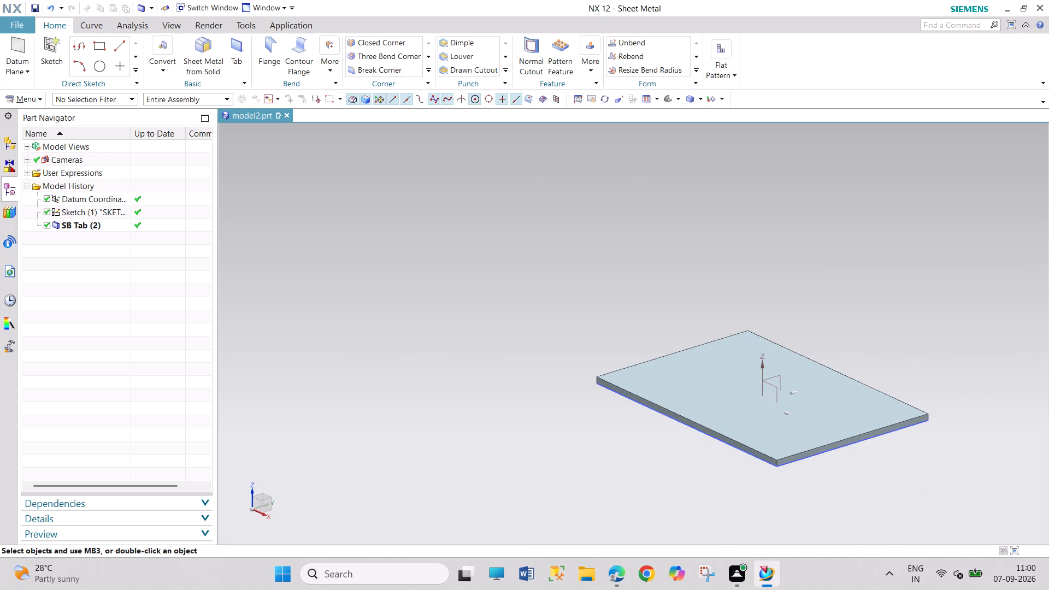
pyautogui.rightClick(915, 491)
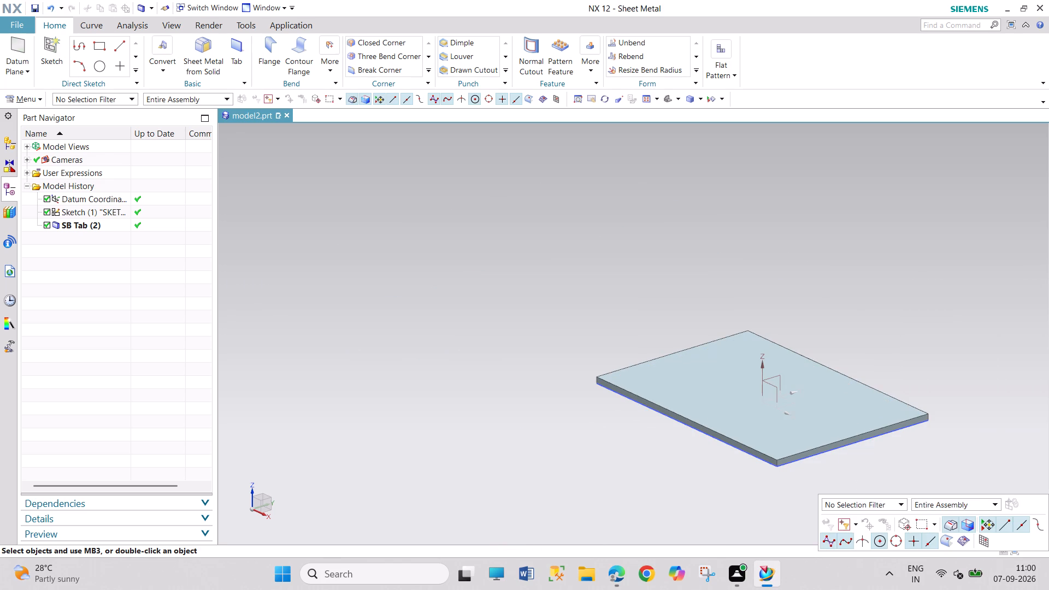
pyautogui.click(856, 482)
# Start a Flange on the tab's short front edge, flipped upward, with the At Center width option and a 20 mm width.
pyautogui.scroll(2, 950, 483)
pyautogui.scroll(1, 873, 483)
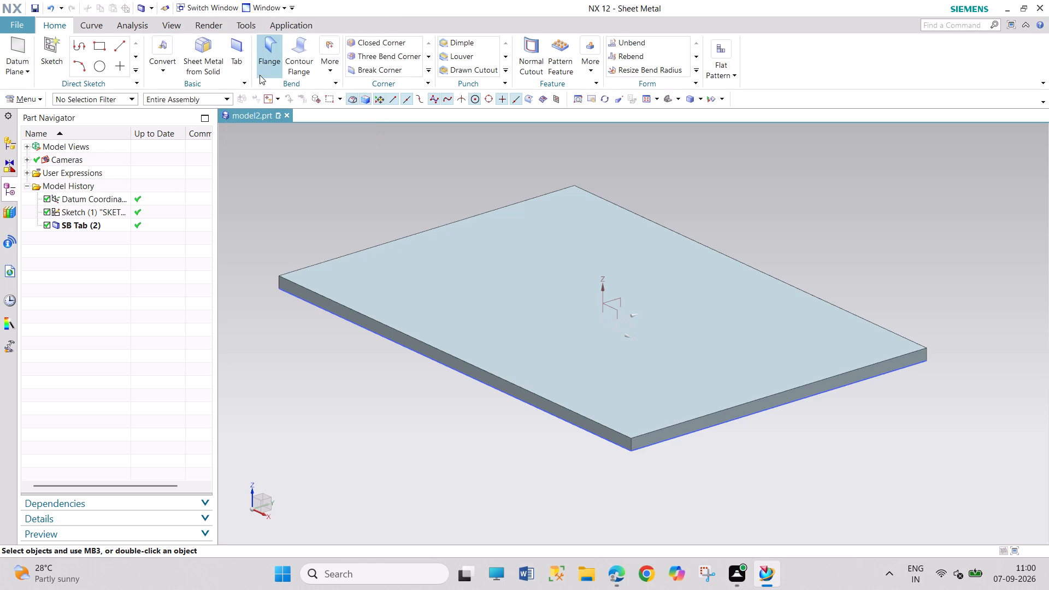
pyautogui.click(273, 66)
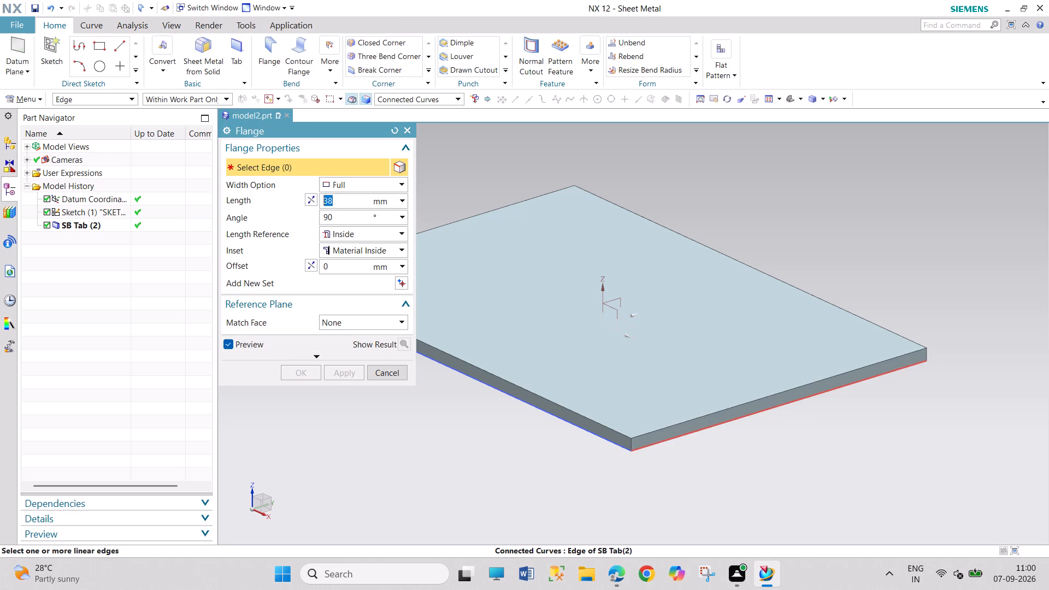
pyautogui.click(689, 429)
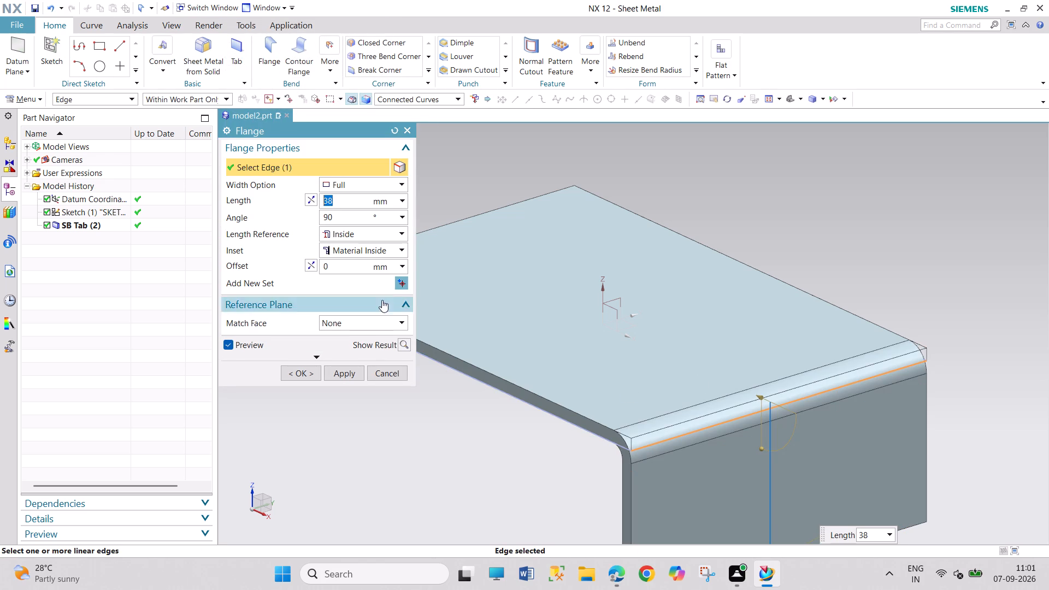
pyautogui.click(308, 197)
pyautogui.click(364, 186)
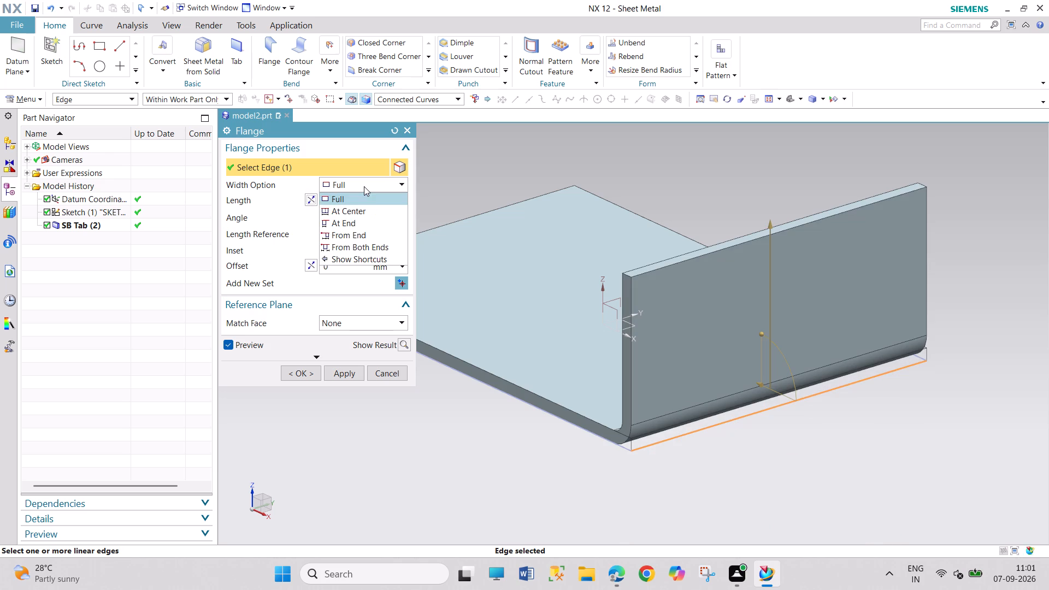
pyautogui.click(364, 209)
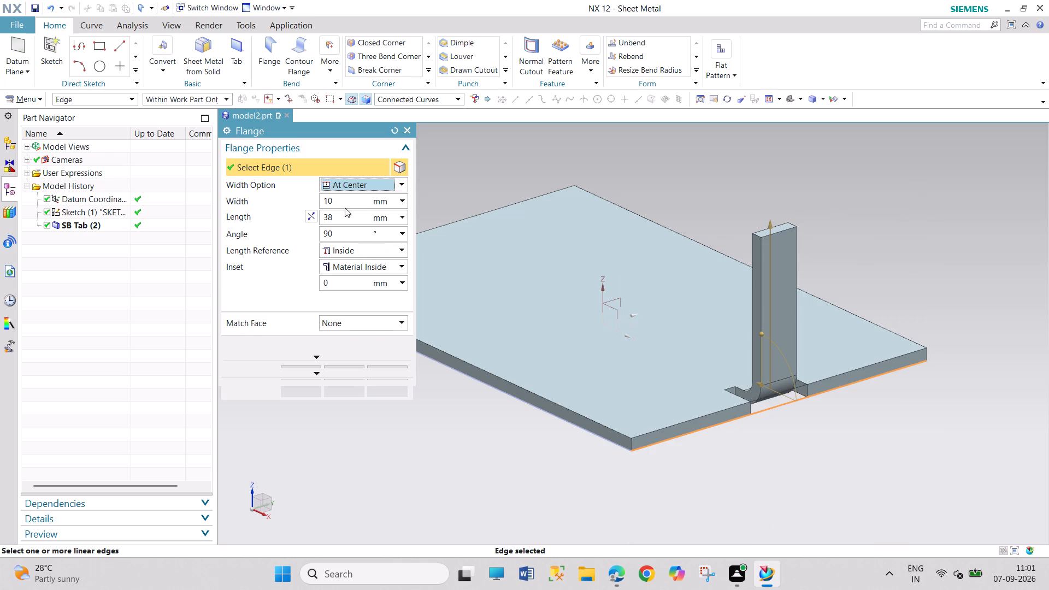
pyautogui.doubleClick(344, 200)
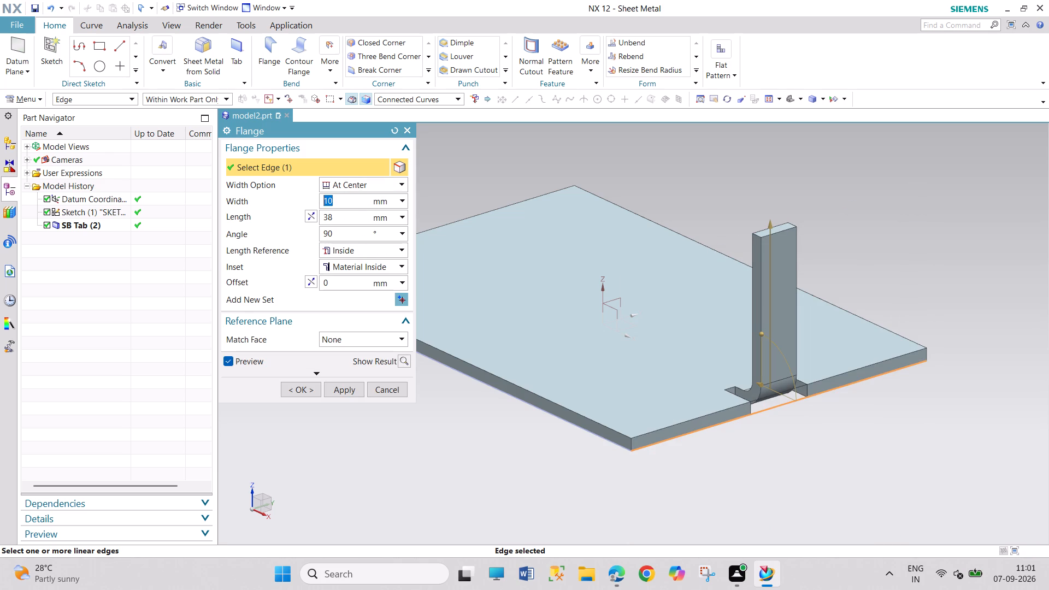
pyautogui.write('20')
pyautogui.press('Return')
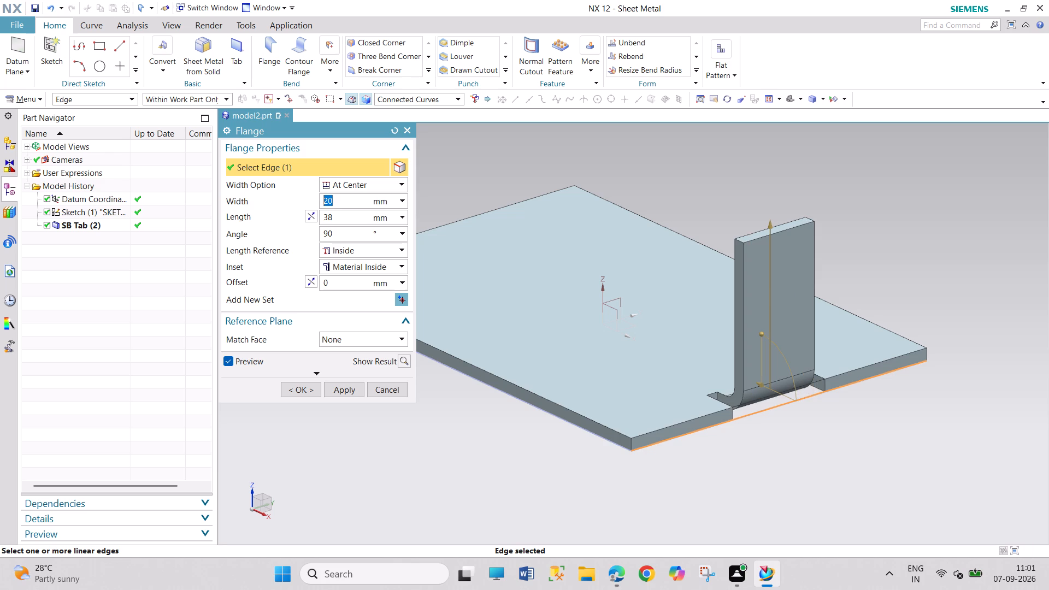
# Set the centred flange's length to 30 mm and its angle to 45°.
pyautogui.doubleClick(347, 217)
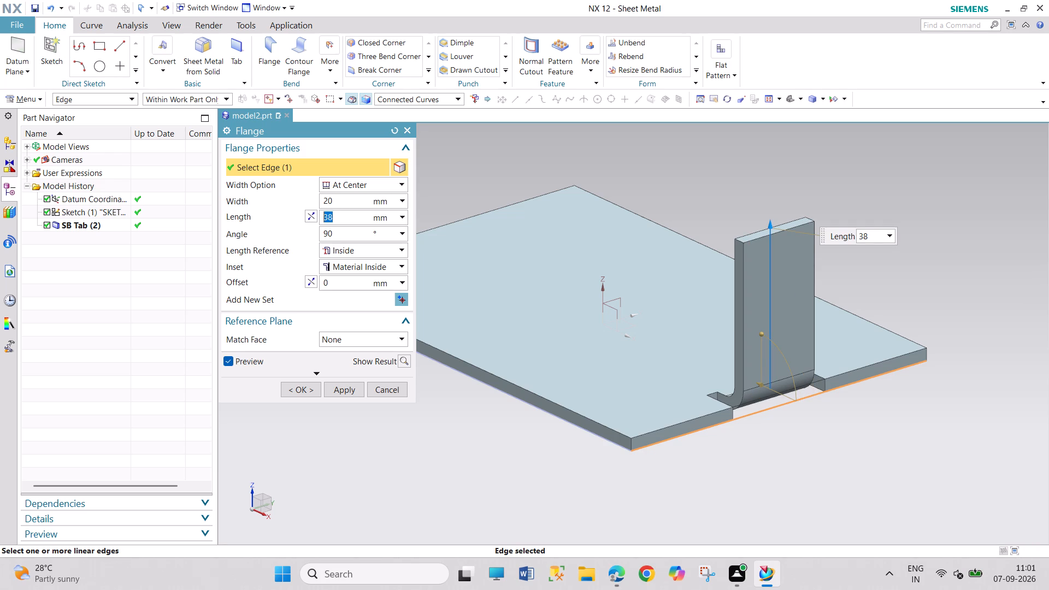
pyautogui.write('30')
pyautogui.press('Return')
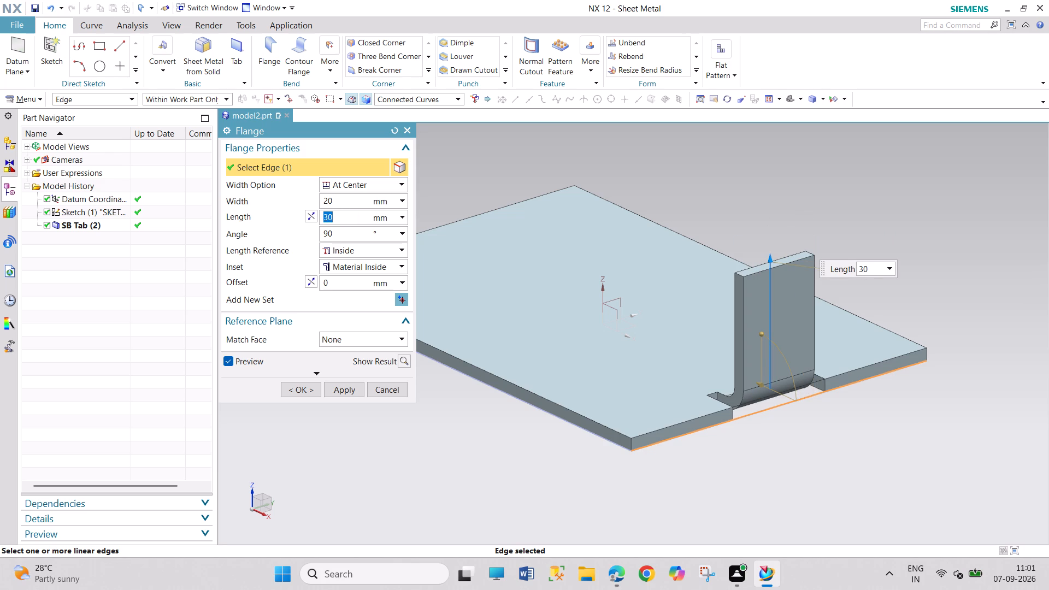
pyautogui.doubleClick(344, 234)
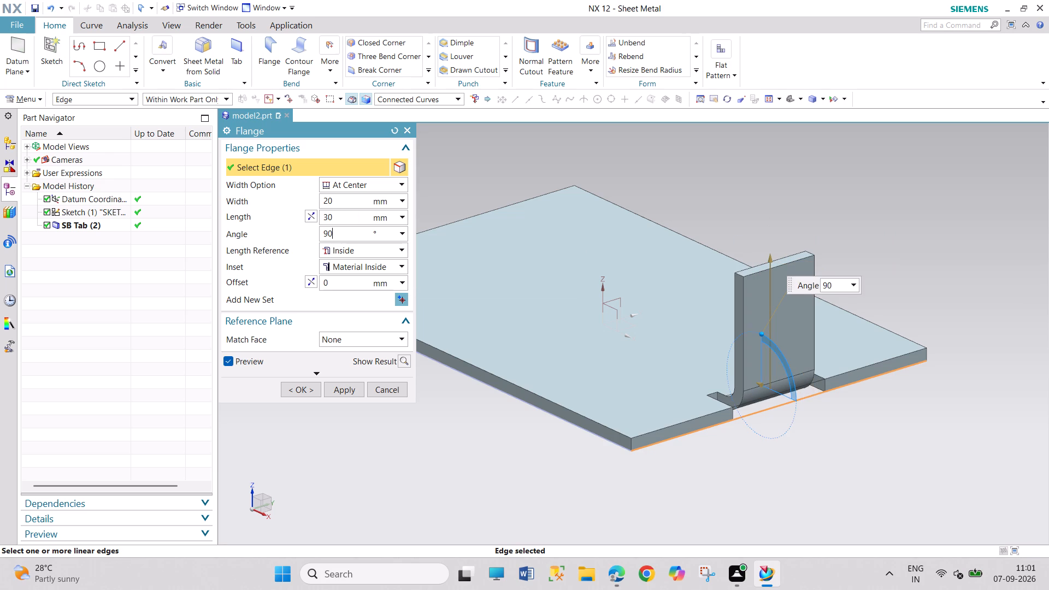
pyautogui.write('45')
pyautogui.press('Return')
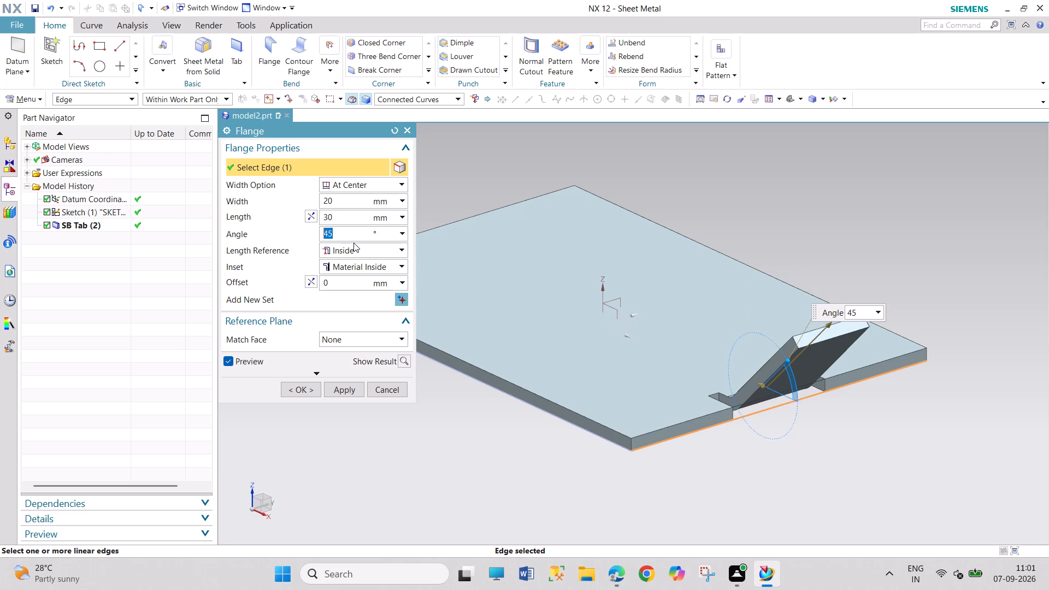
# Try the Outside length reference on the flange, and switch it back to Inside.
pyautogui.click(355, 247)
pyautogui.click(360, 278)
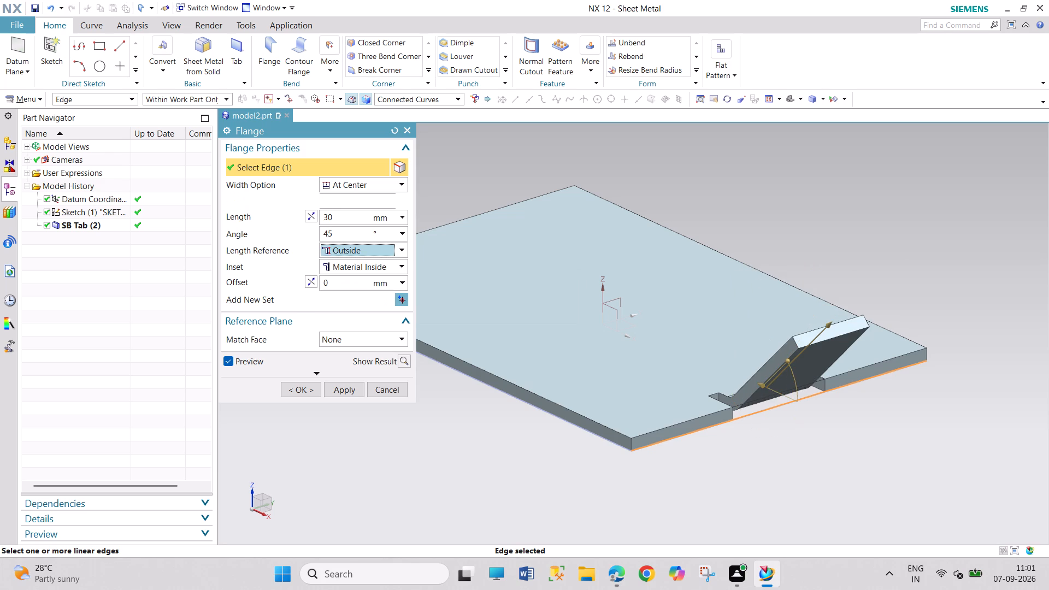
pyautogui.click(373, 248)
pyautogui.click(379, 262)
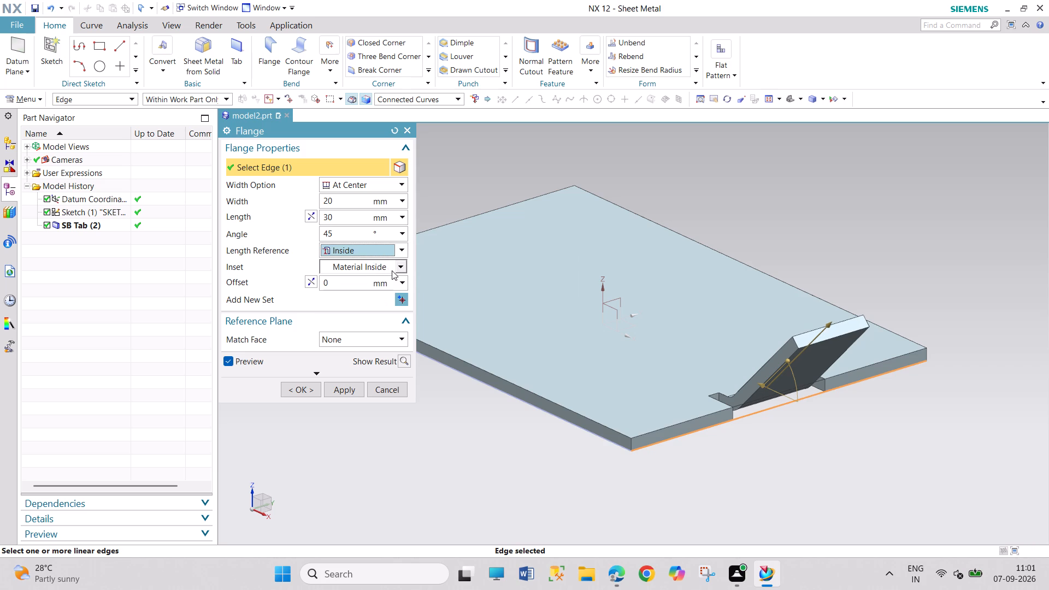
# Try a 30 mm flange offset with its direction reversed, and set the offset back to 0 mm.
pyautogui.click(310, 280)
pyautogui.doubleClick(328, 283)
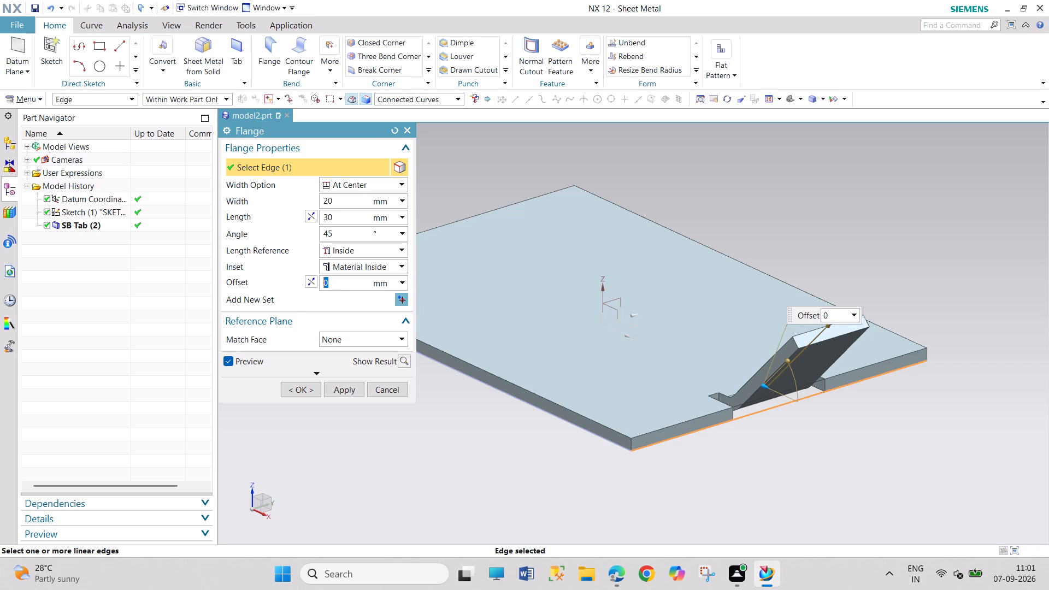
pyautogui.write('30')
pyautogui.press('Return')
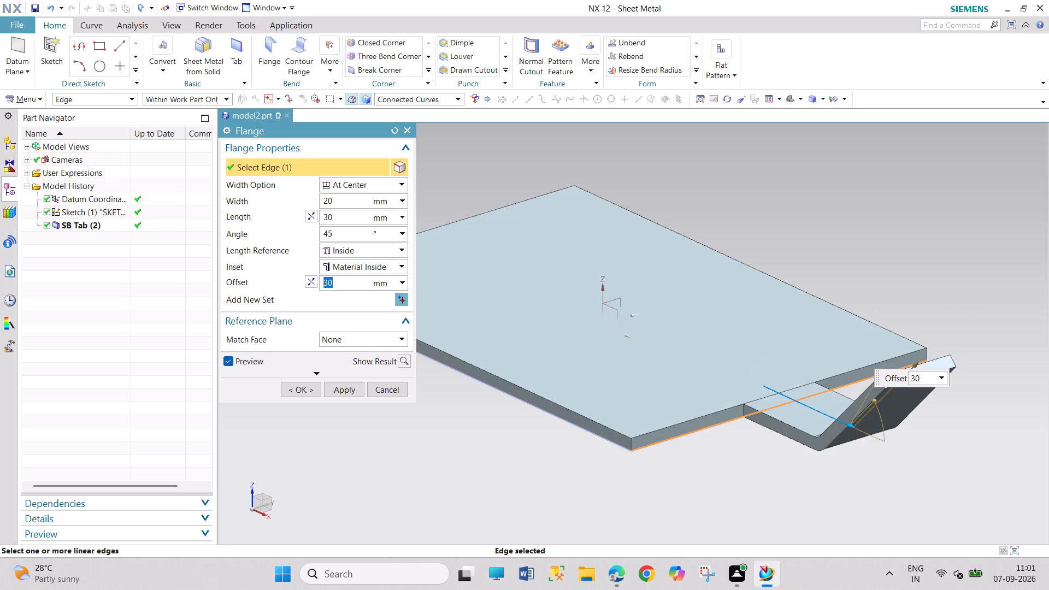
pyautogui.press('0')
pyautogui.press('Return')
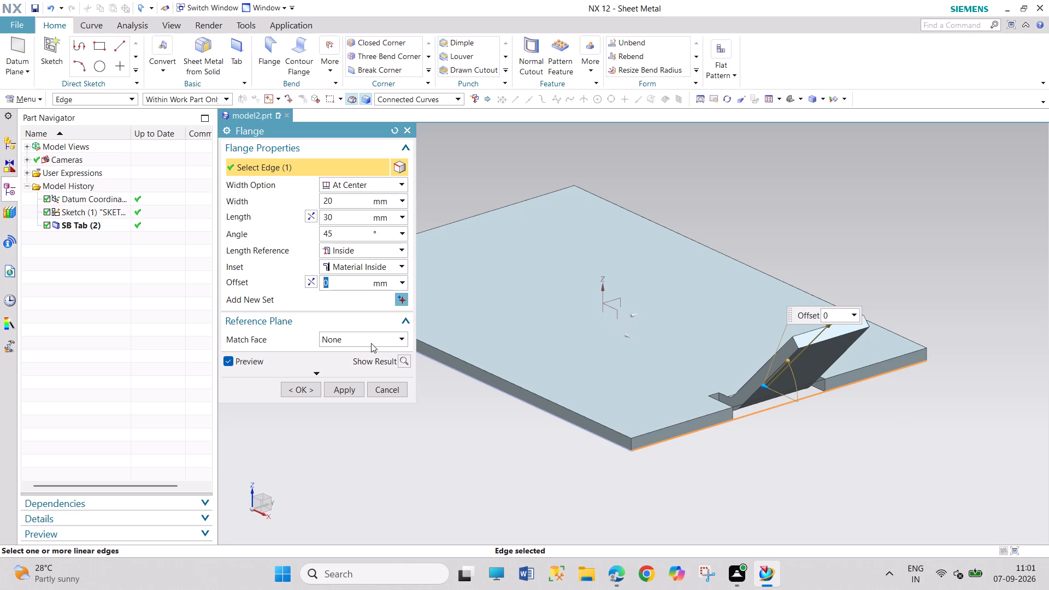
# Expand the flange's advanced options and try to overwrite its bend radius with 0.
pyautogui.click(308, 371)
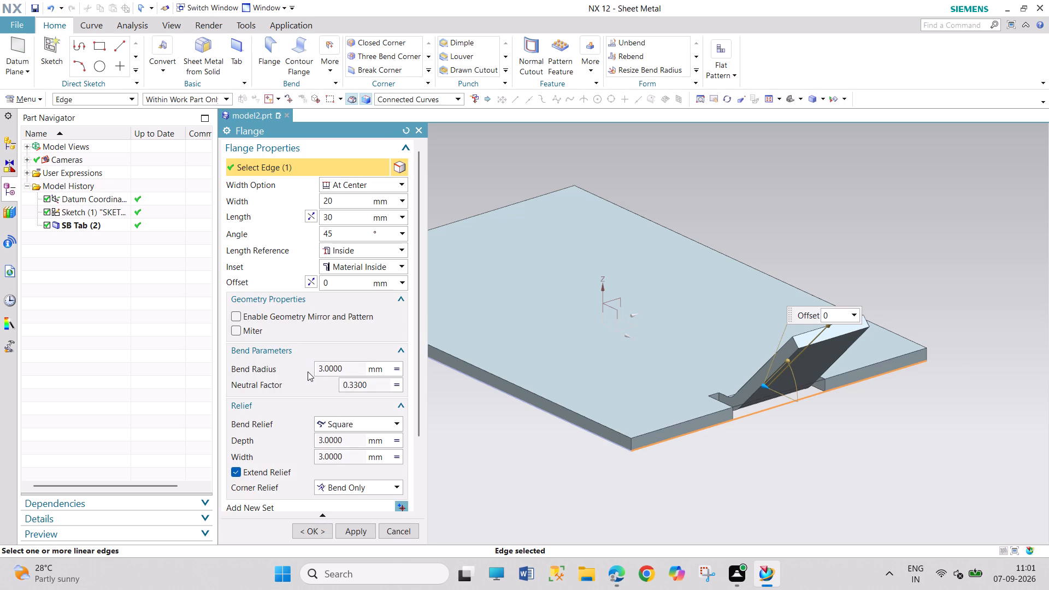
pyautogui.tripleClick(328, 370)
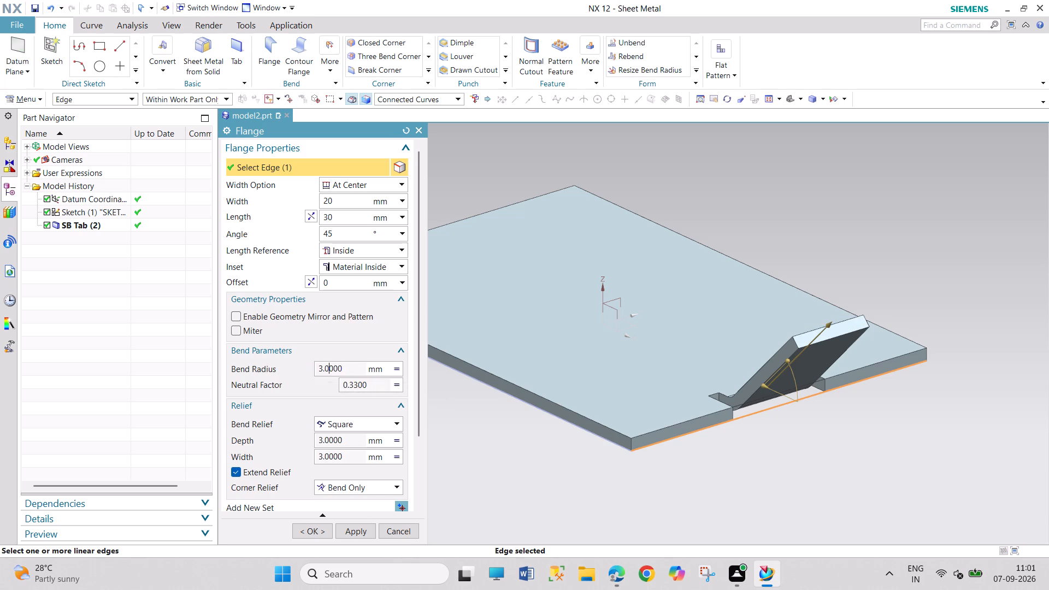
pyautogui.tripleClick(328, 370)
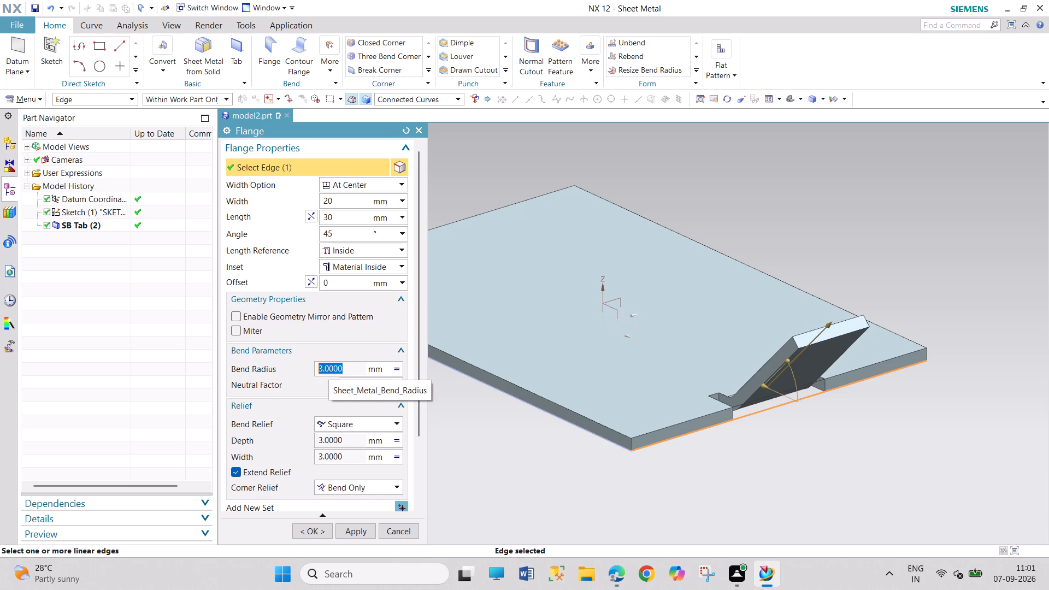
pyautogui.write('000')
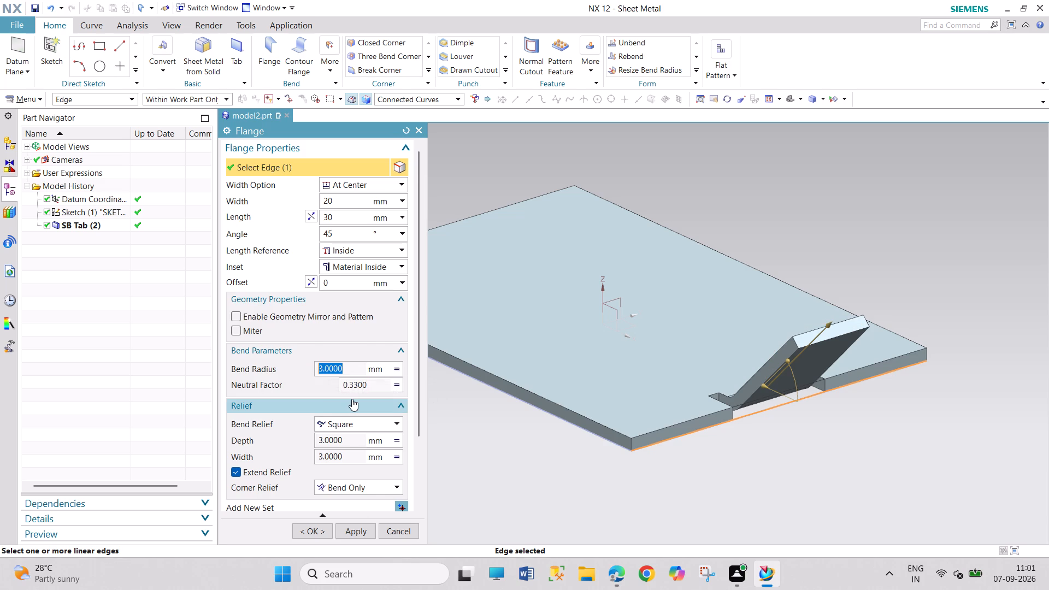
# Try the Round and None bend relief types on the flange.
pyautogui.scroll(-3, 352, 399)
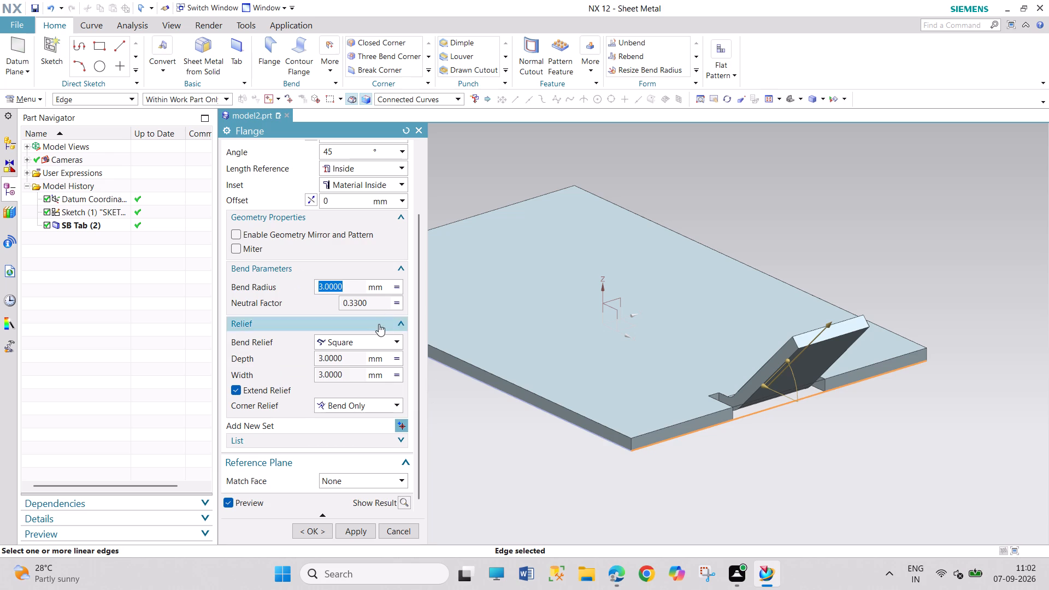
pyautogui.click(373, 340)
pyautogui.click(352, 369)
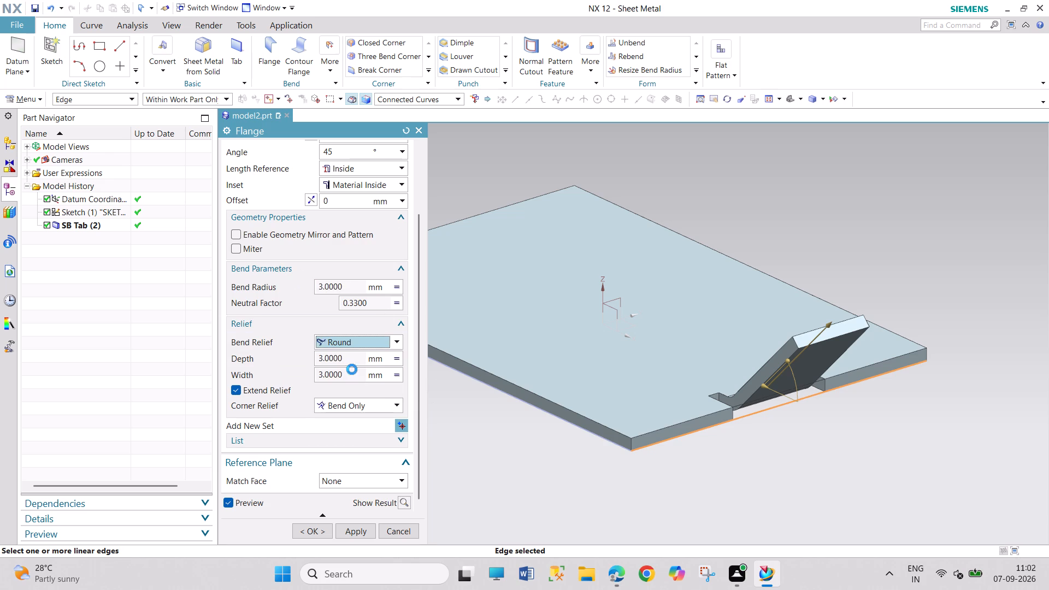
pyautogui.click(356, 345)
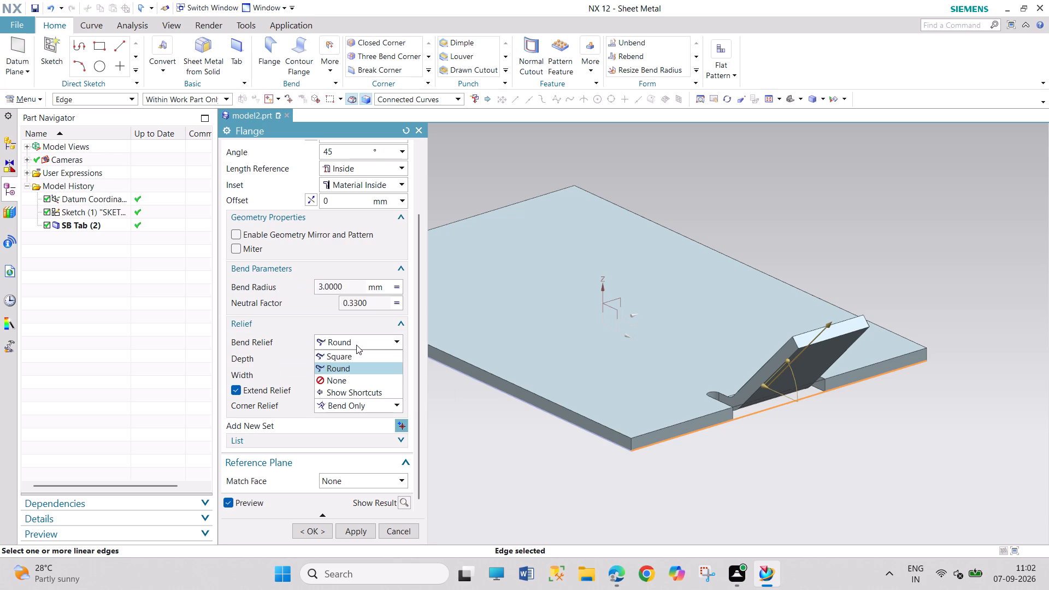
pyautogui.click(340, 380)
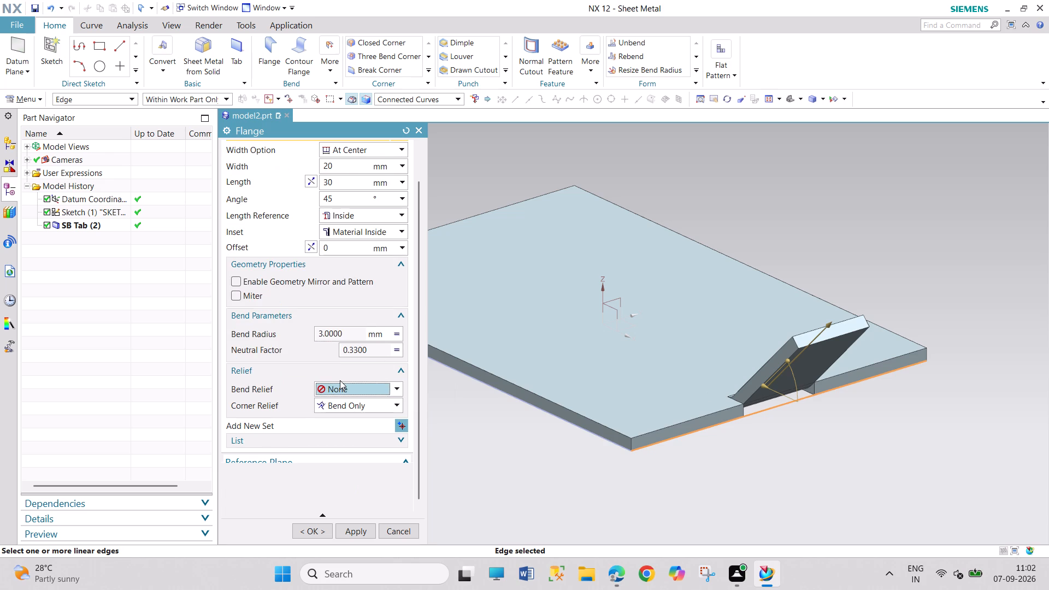
# Set the flange's bend relief to Square and create the flange.
pyautogui.click(341, 386)
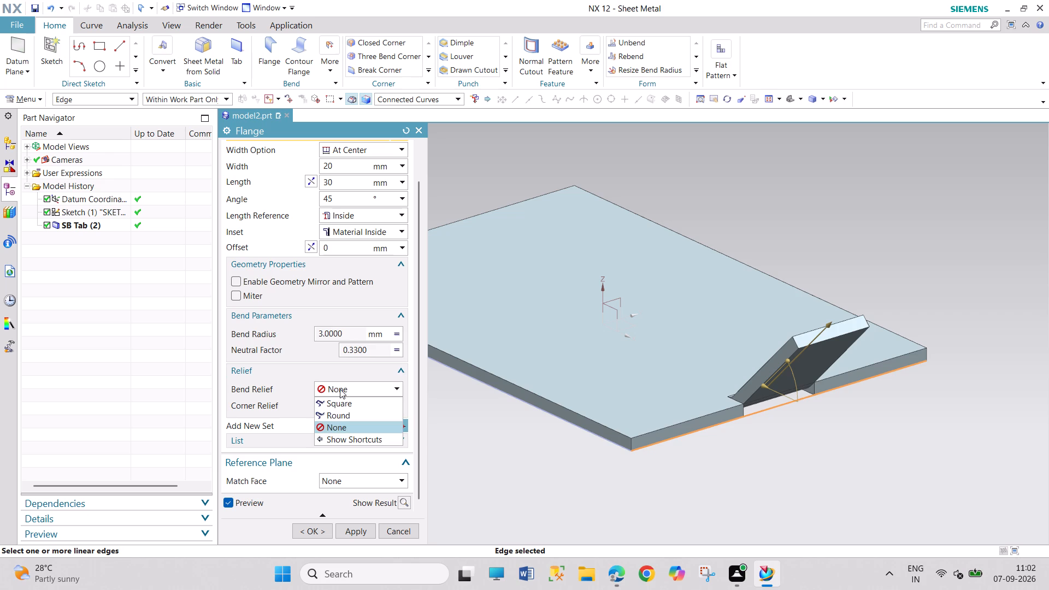
pyautogui.click(333, 399)
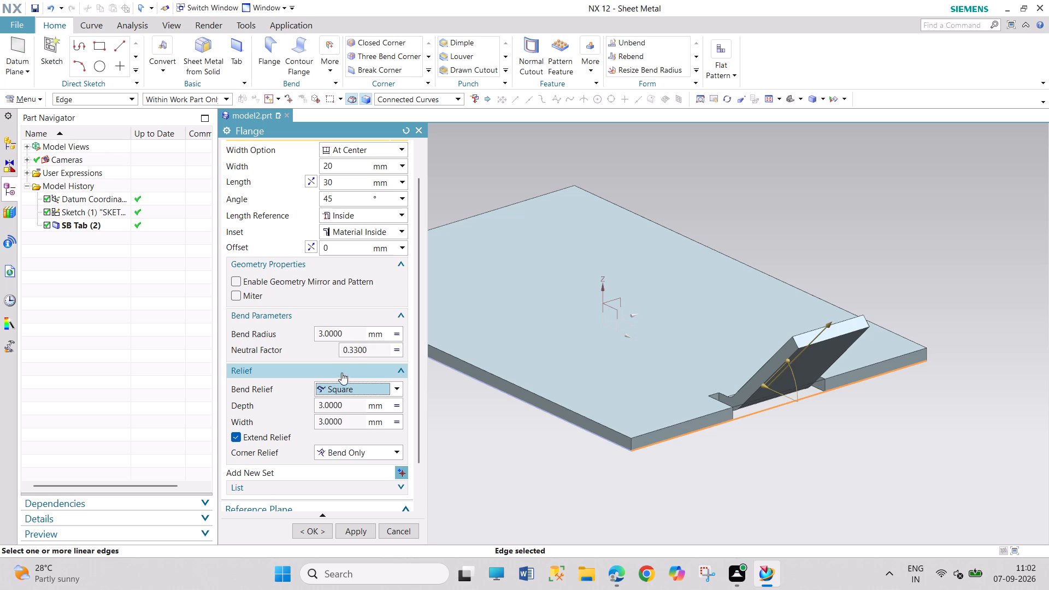
pyautogui.scroll(-3, 360, 352)
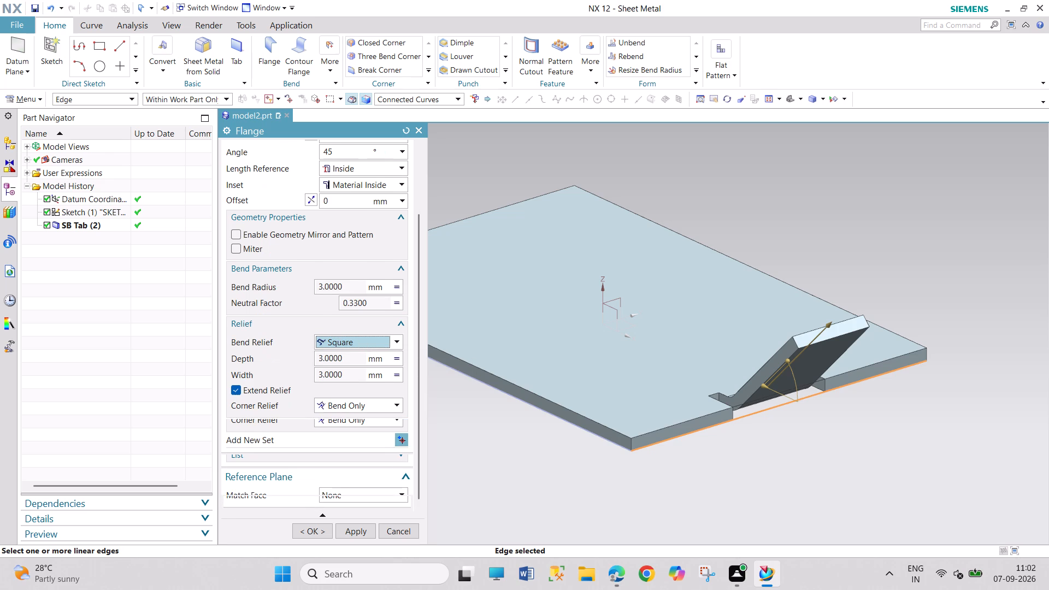
pyautogui.scroll(2, 369, 310)
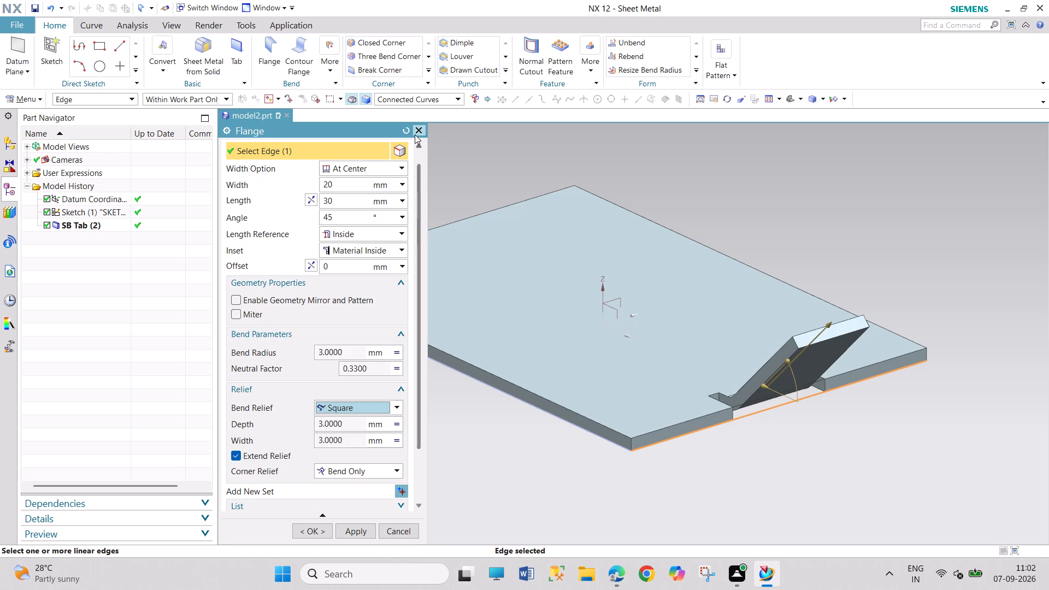
pyautogui.click(322, 532)
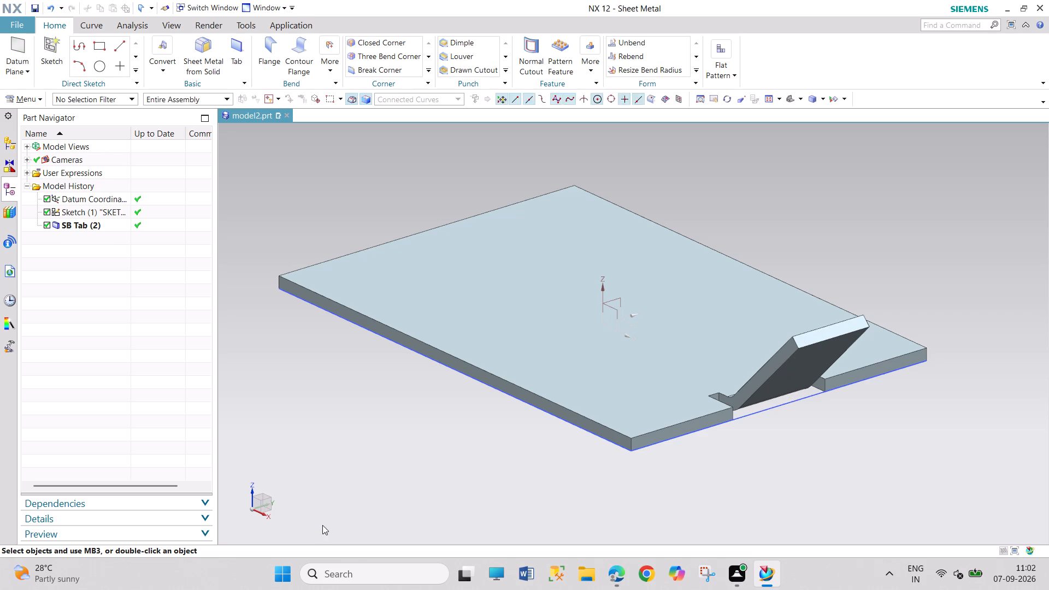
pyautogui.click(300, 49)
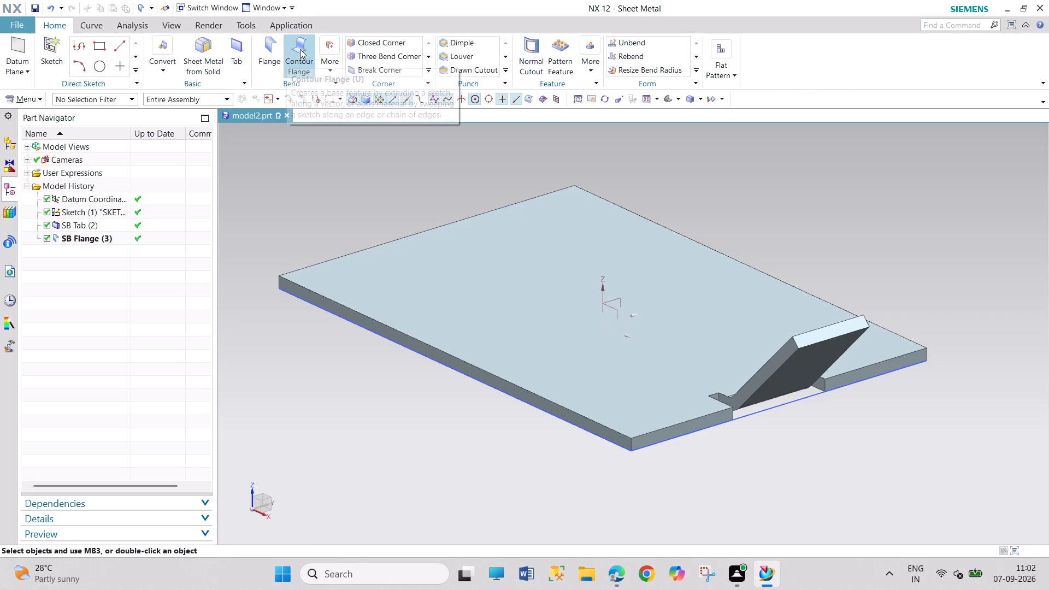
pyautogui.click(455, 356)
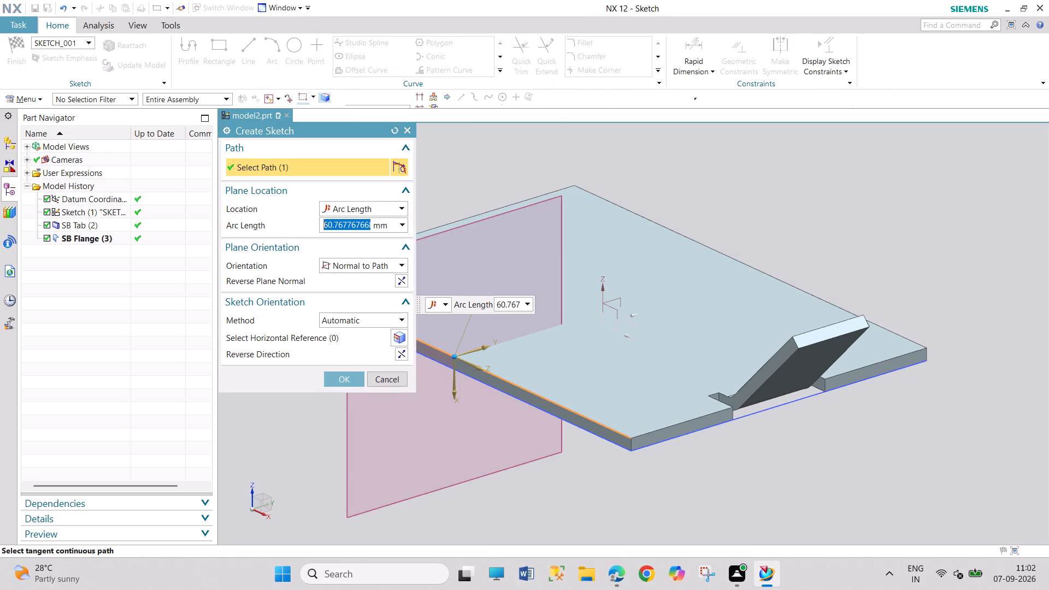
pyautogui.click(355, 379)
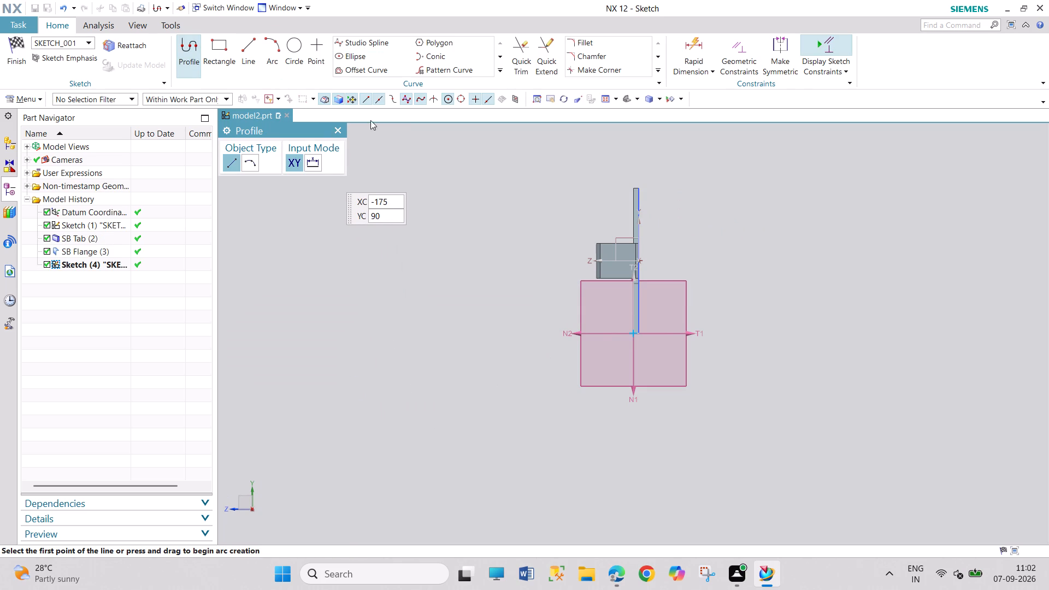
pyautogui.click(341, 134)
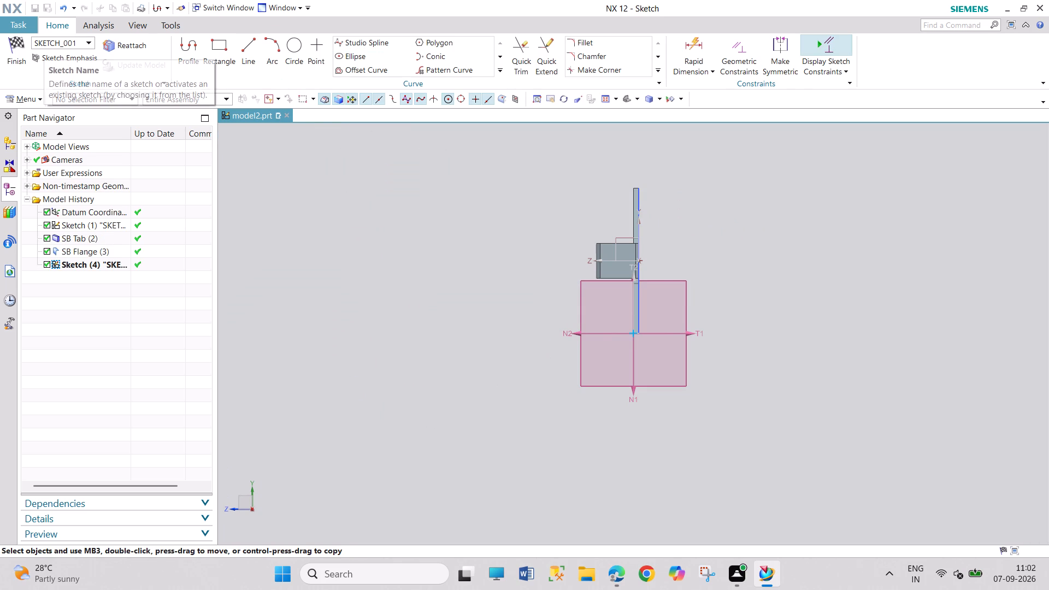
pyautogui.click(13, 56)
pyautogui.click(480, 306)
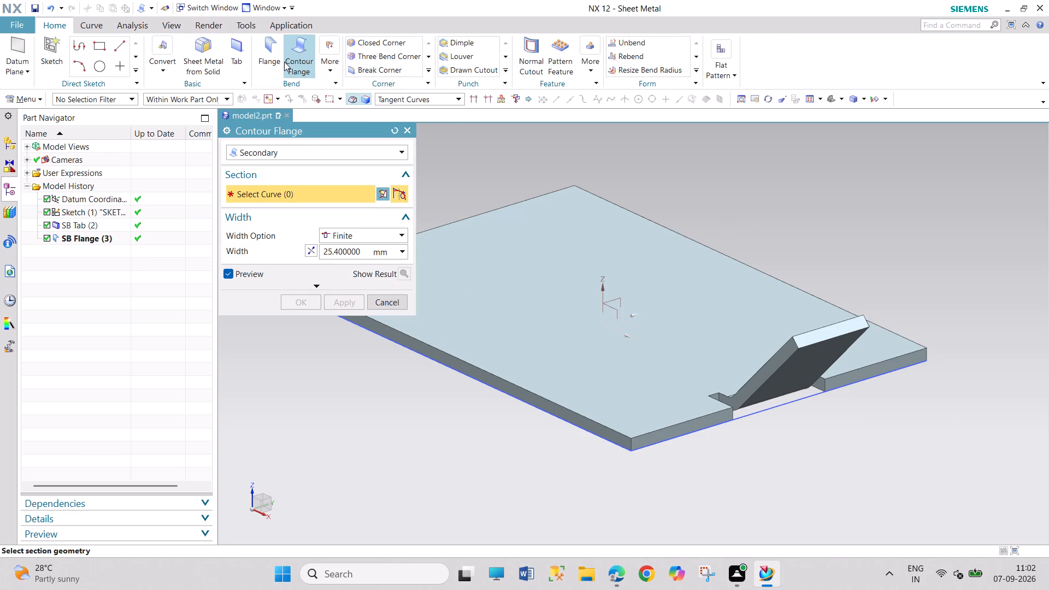
# Start an Open hem on the tab's long front upper edge, trying bend radii of 3 and 0 mm before setting 1 mm.
pyautogui.click(333, 64)
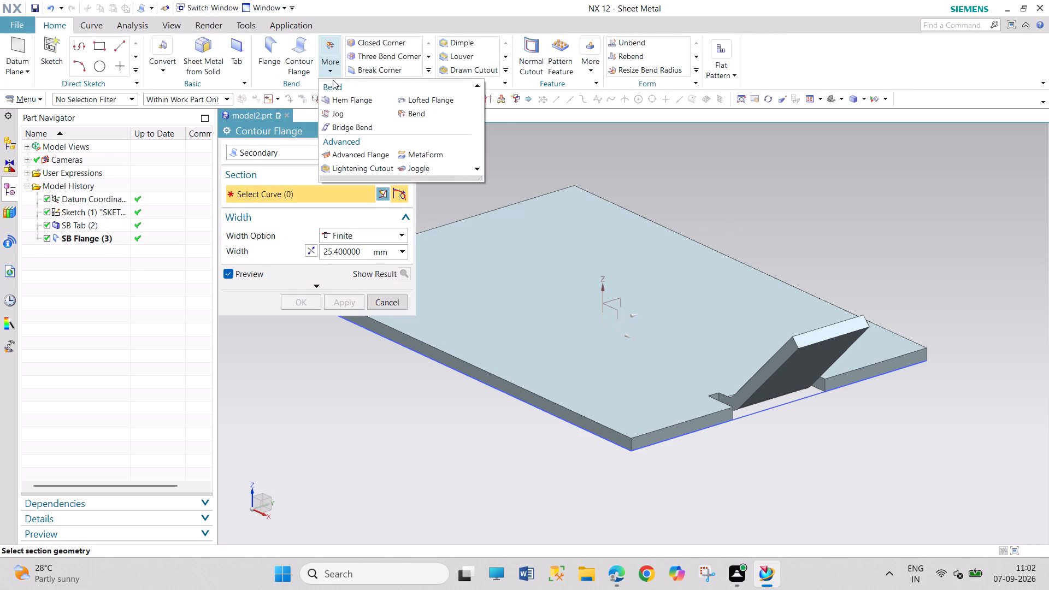
pyautogui.click(333, 103)
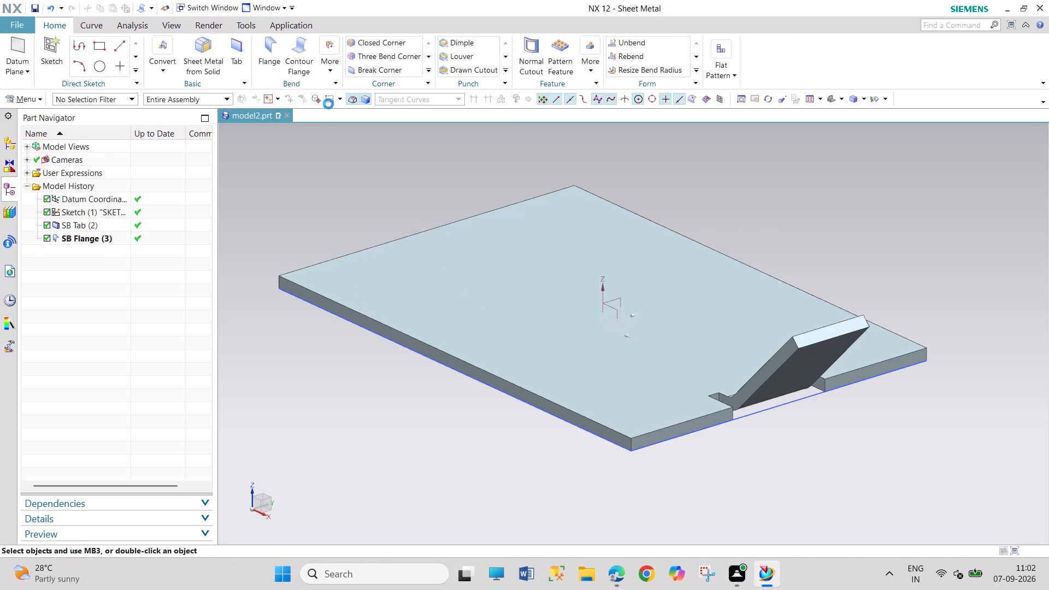
pyautogui.click(470, 365)
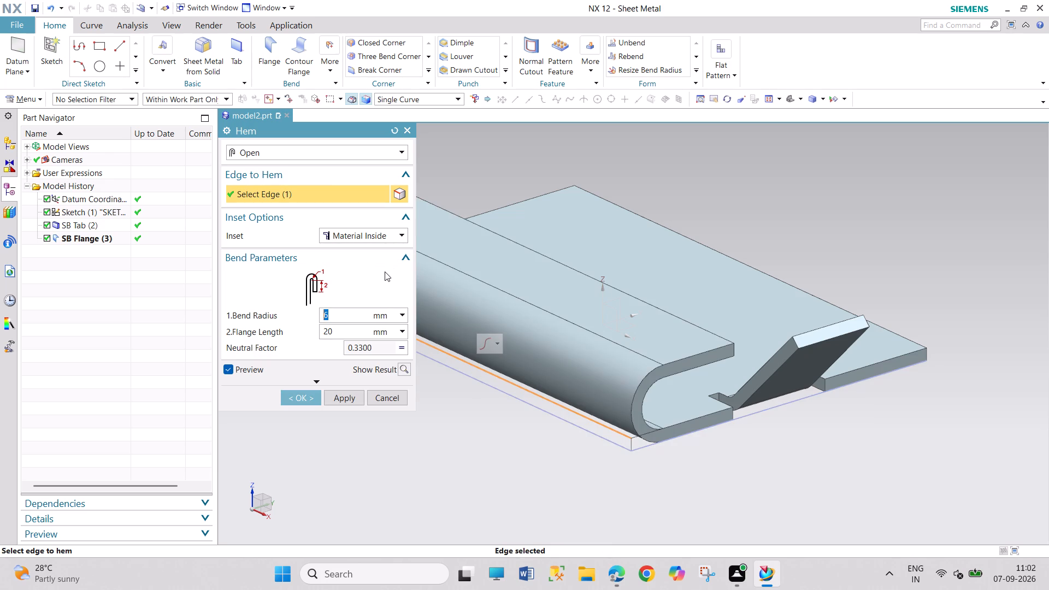
pyautogui.press('3')
pyautogui.press('Return')
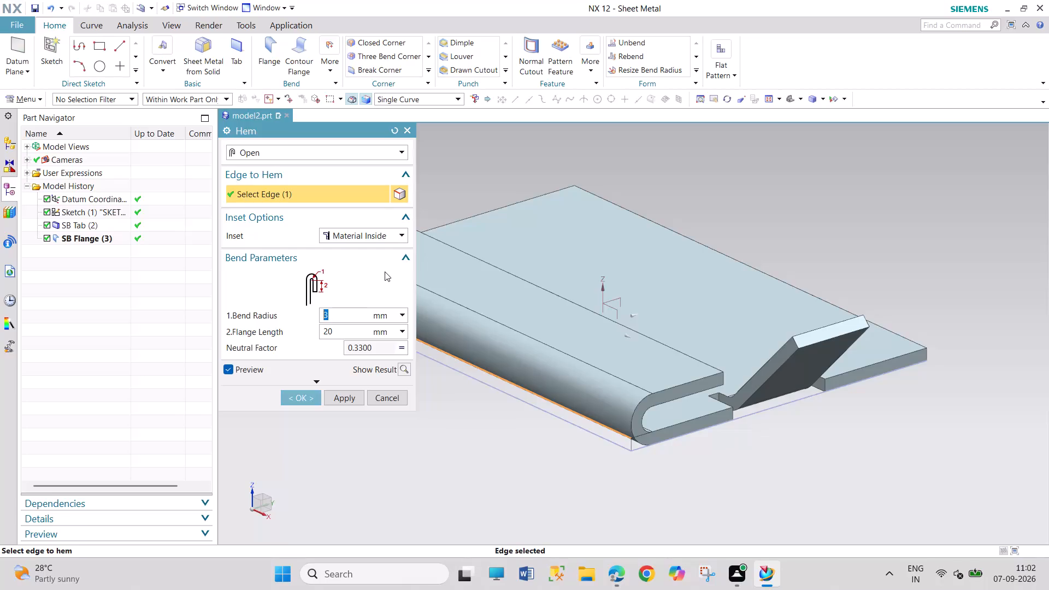
pyautogui.press('0')
pyautogui.press('Return')
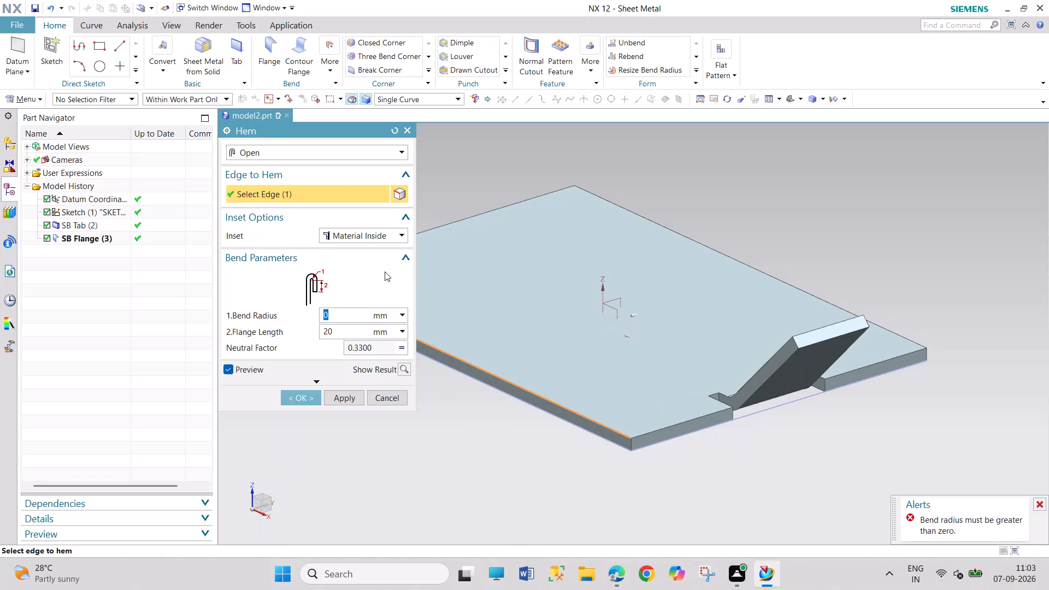
pyautogui.press('1')
pyautogui.press('Return')
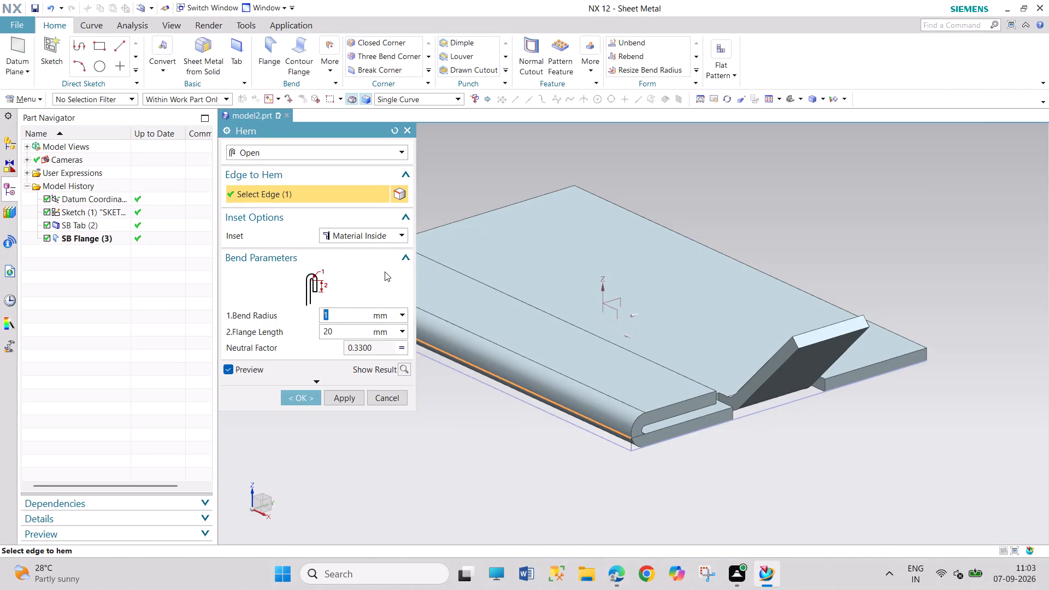
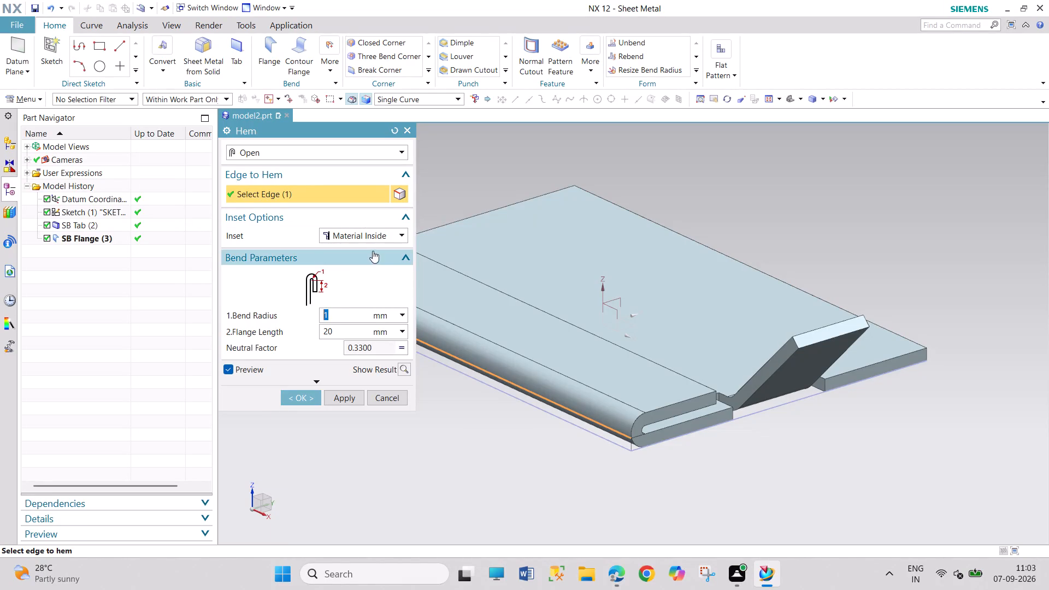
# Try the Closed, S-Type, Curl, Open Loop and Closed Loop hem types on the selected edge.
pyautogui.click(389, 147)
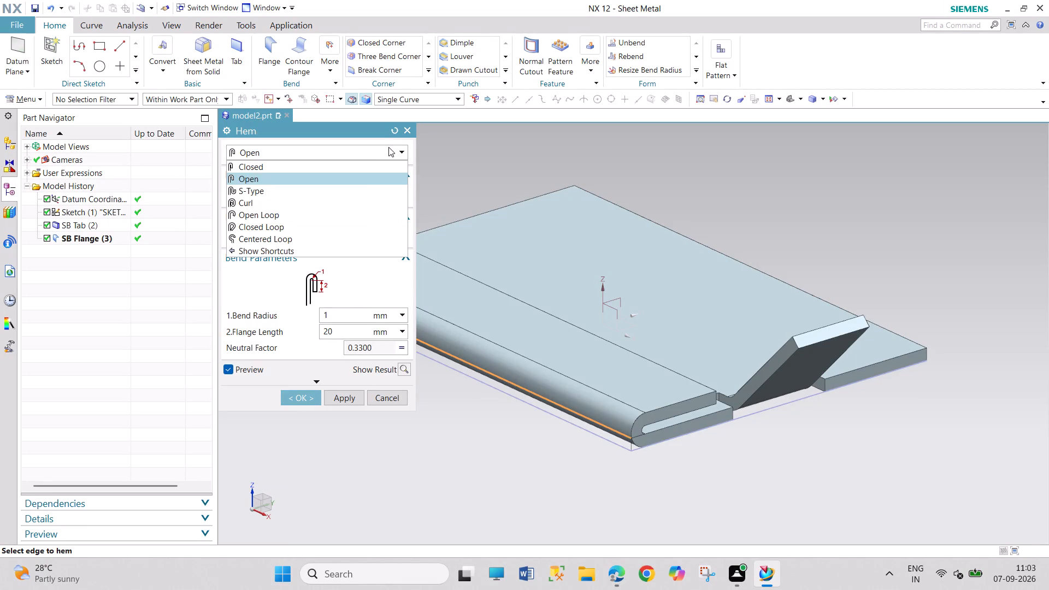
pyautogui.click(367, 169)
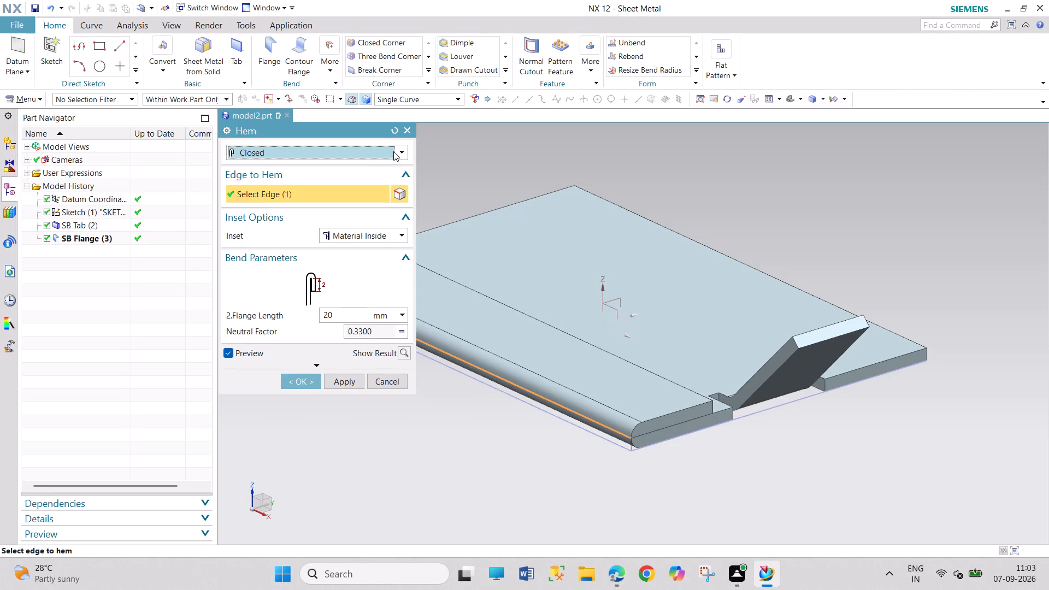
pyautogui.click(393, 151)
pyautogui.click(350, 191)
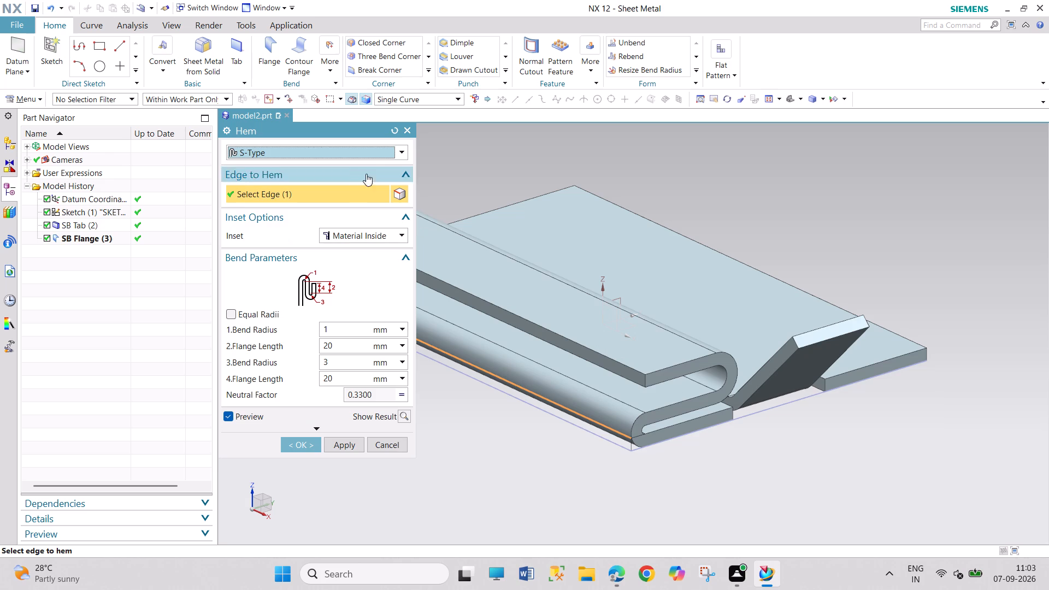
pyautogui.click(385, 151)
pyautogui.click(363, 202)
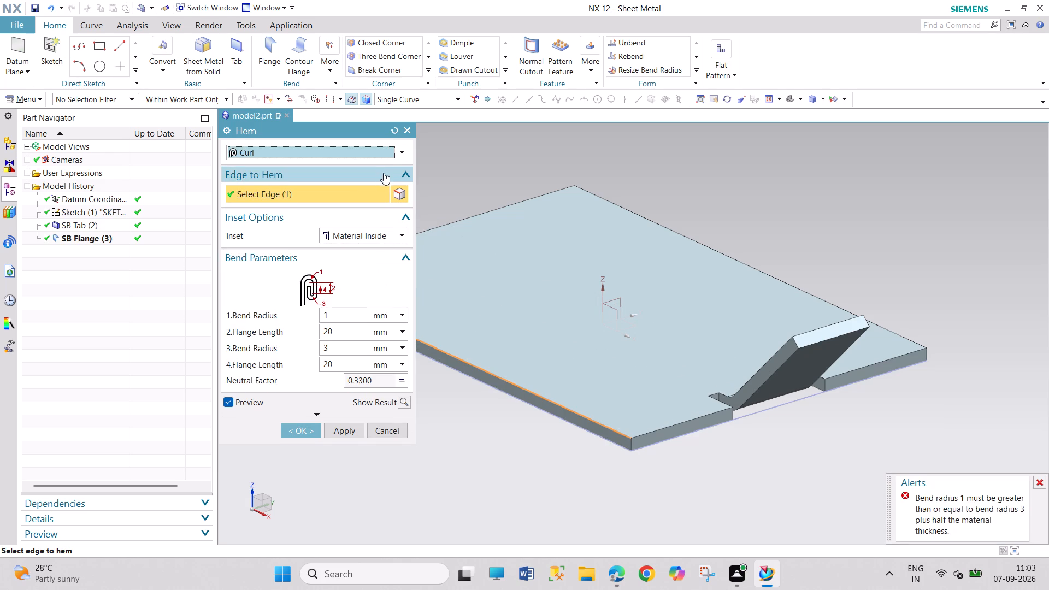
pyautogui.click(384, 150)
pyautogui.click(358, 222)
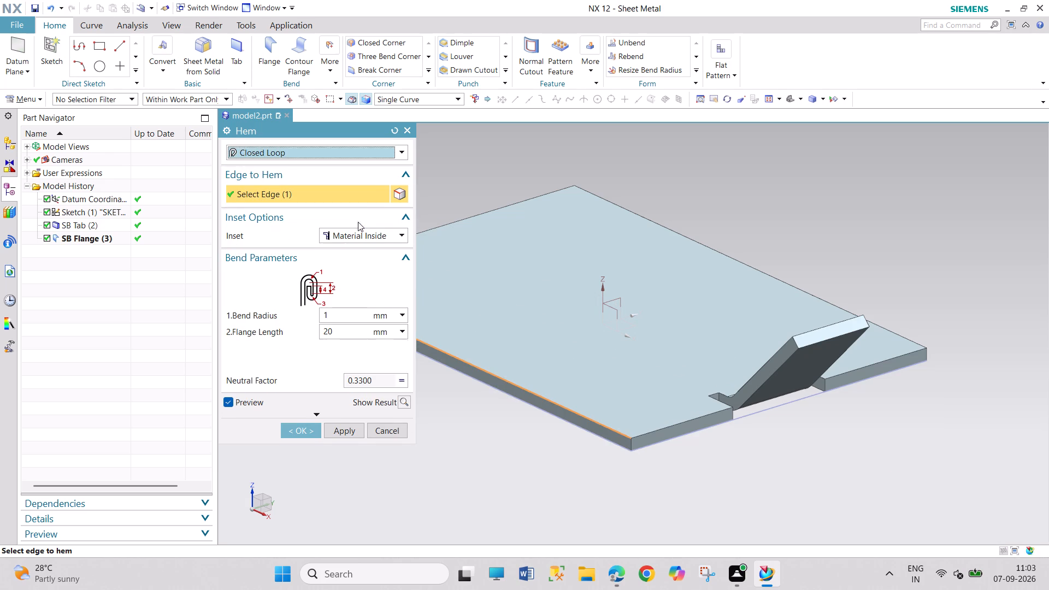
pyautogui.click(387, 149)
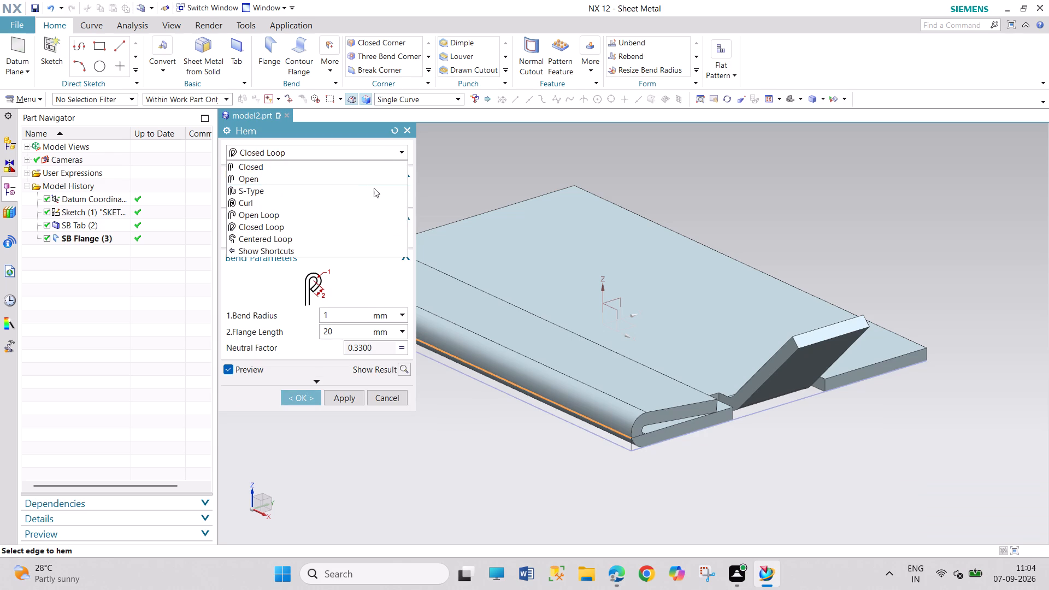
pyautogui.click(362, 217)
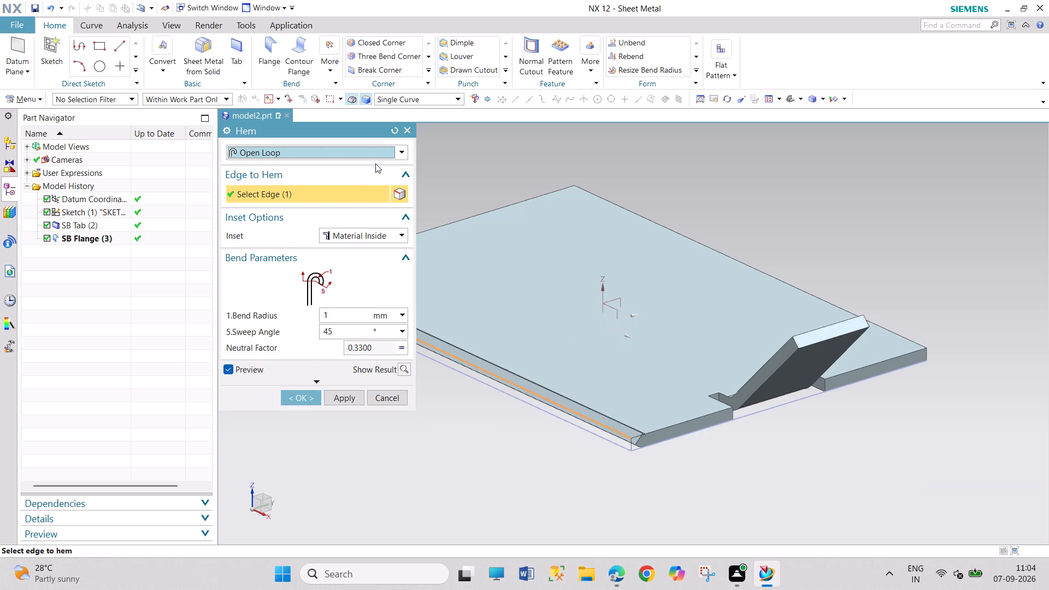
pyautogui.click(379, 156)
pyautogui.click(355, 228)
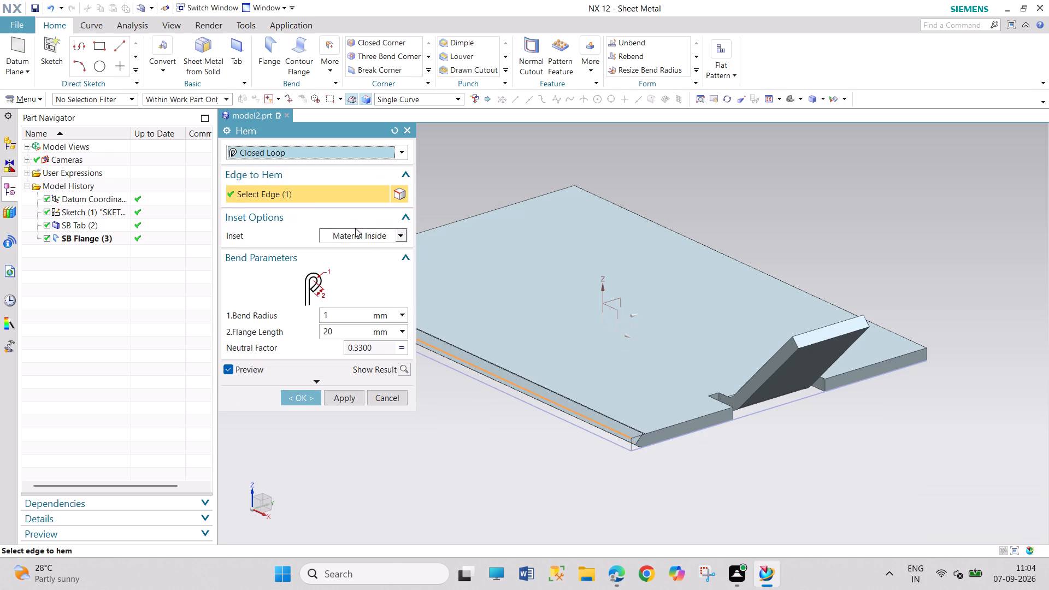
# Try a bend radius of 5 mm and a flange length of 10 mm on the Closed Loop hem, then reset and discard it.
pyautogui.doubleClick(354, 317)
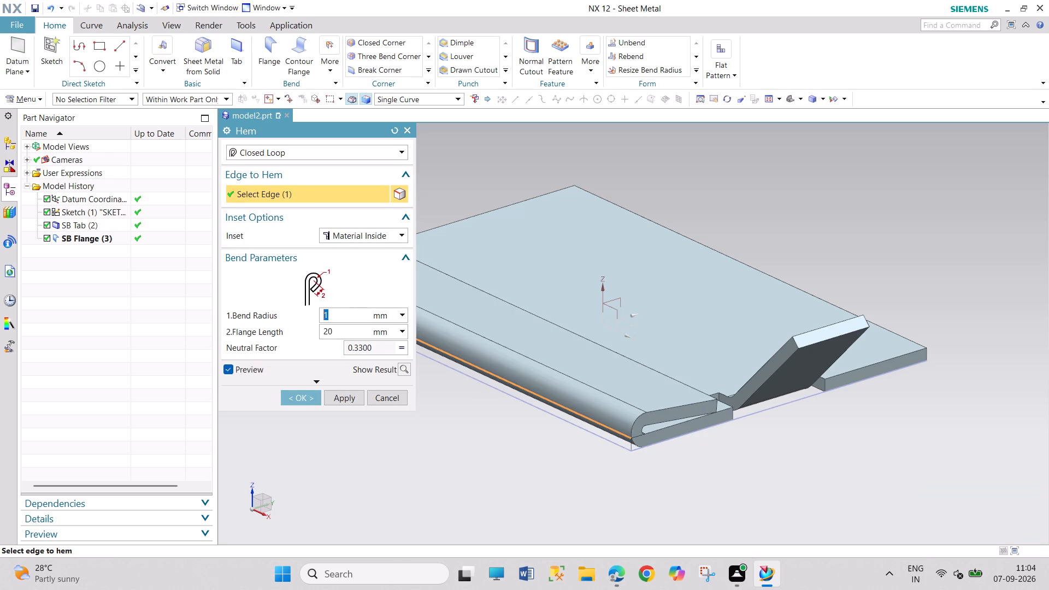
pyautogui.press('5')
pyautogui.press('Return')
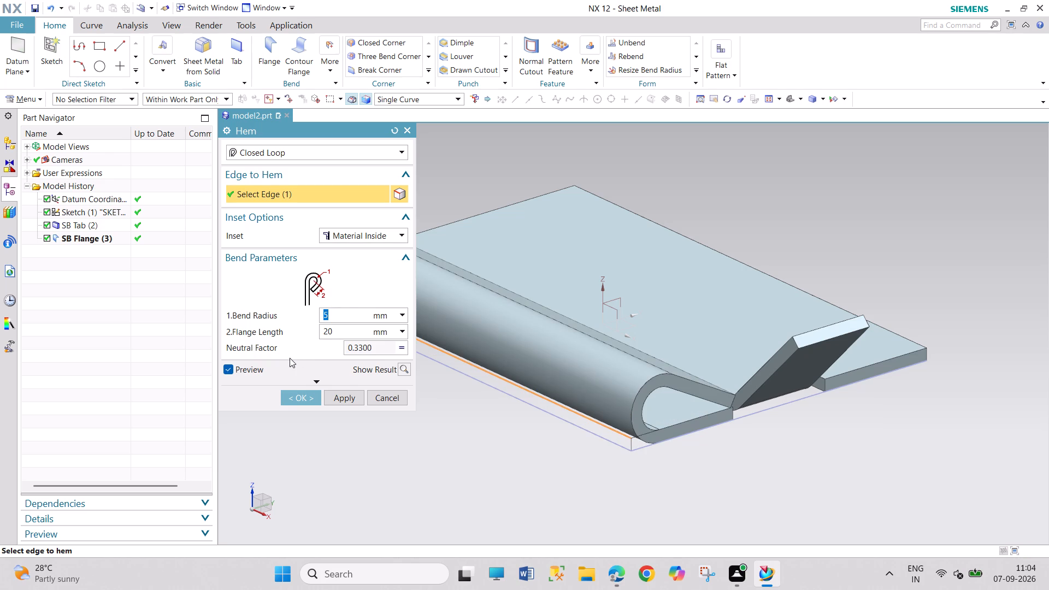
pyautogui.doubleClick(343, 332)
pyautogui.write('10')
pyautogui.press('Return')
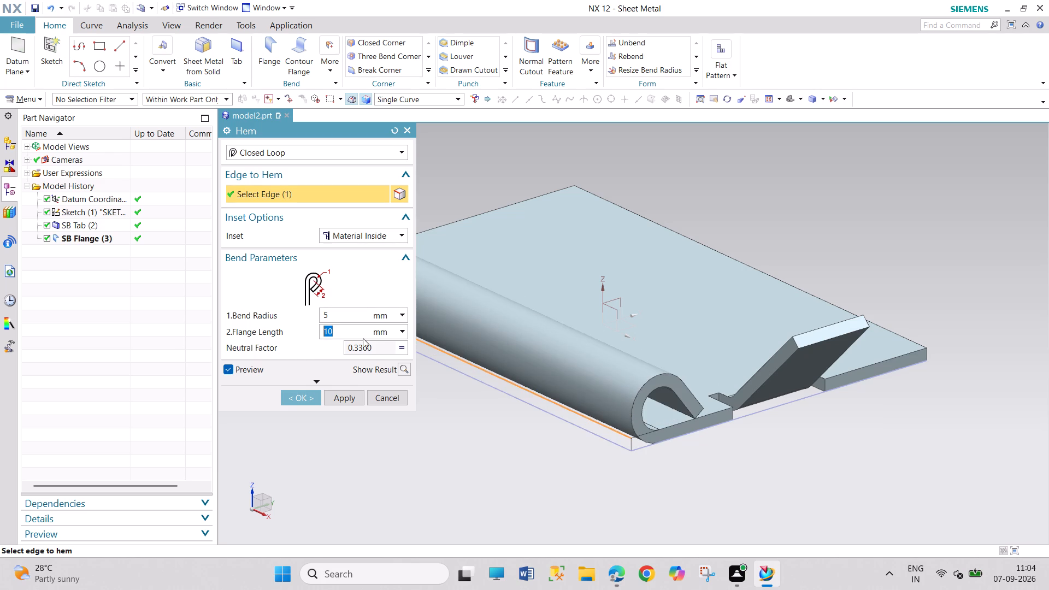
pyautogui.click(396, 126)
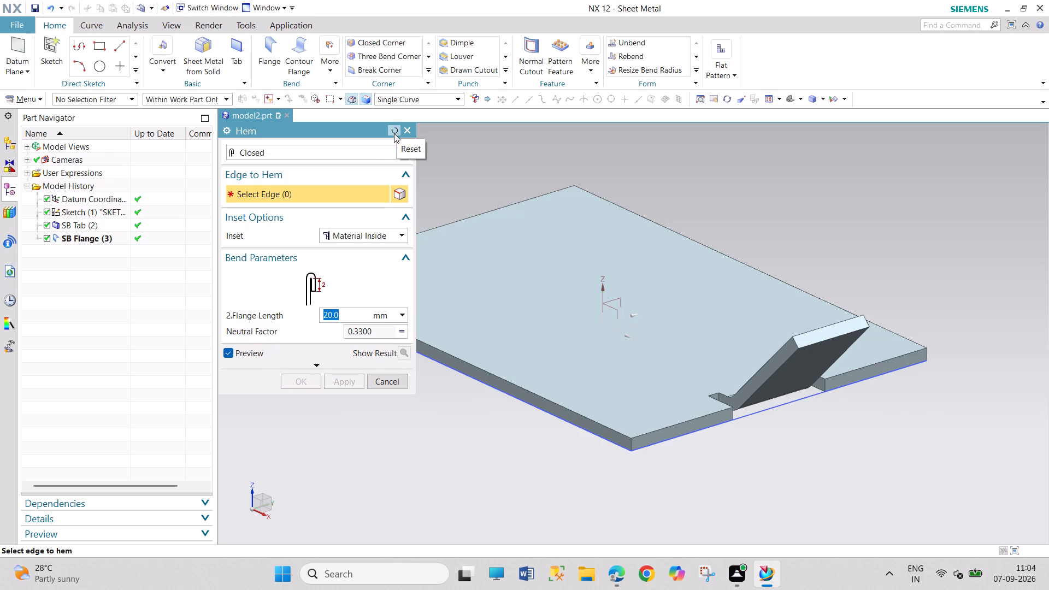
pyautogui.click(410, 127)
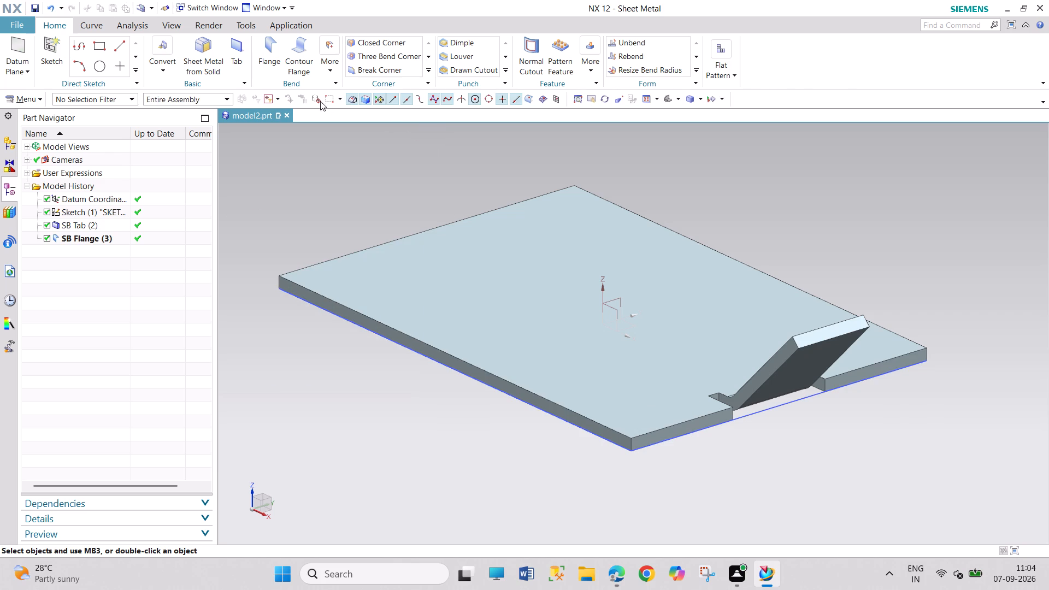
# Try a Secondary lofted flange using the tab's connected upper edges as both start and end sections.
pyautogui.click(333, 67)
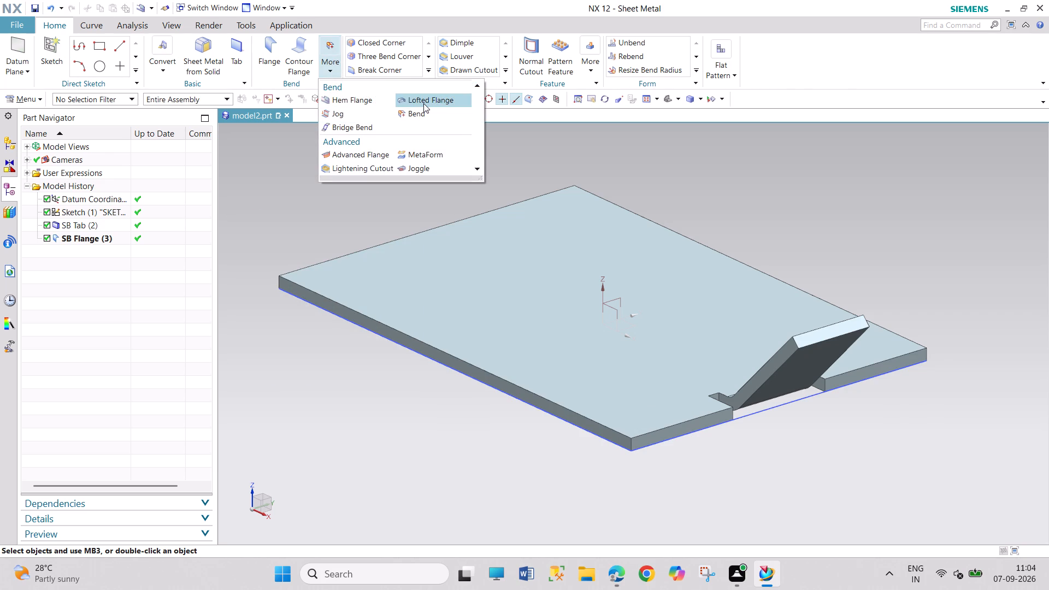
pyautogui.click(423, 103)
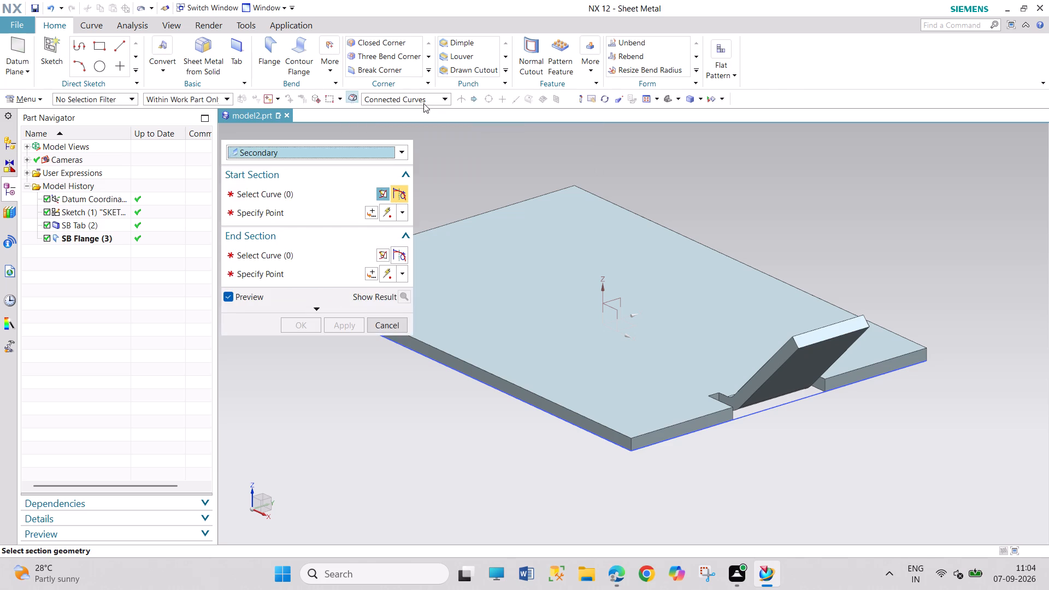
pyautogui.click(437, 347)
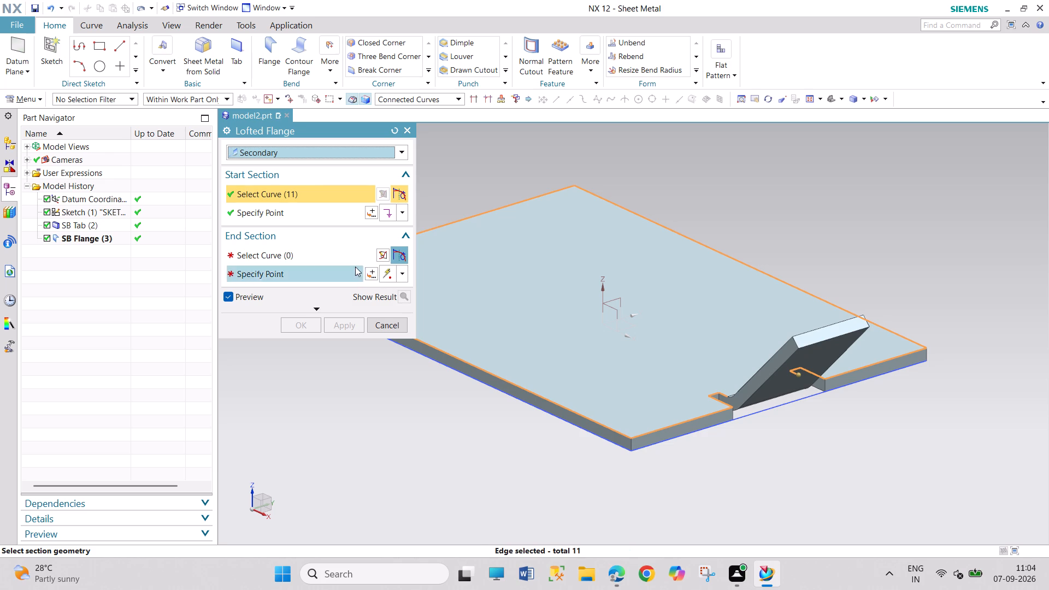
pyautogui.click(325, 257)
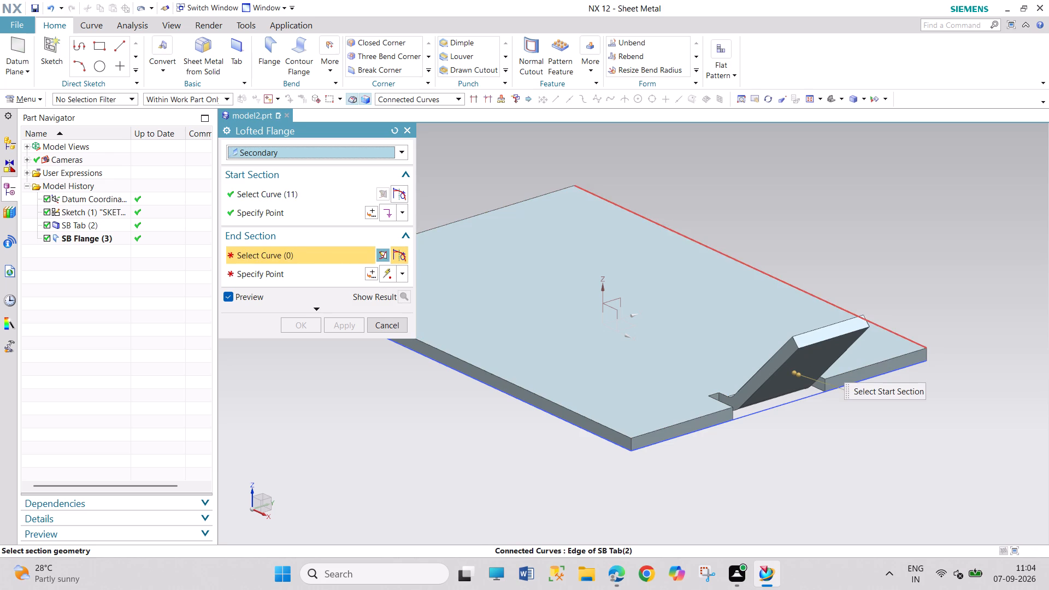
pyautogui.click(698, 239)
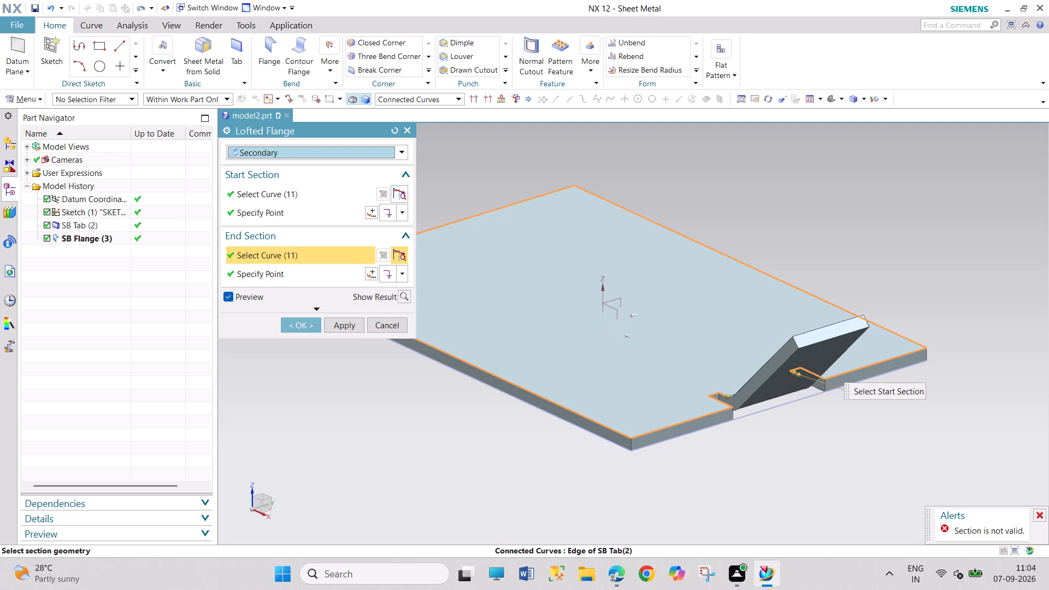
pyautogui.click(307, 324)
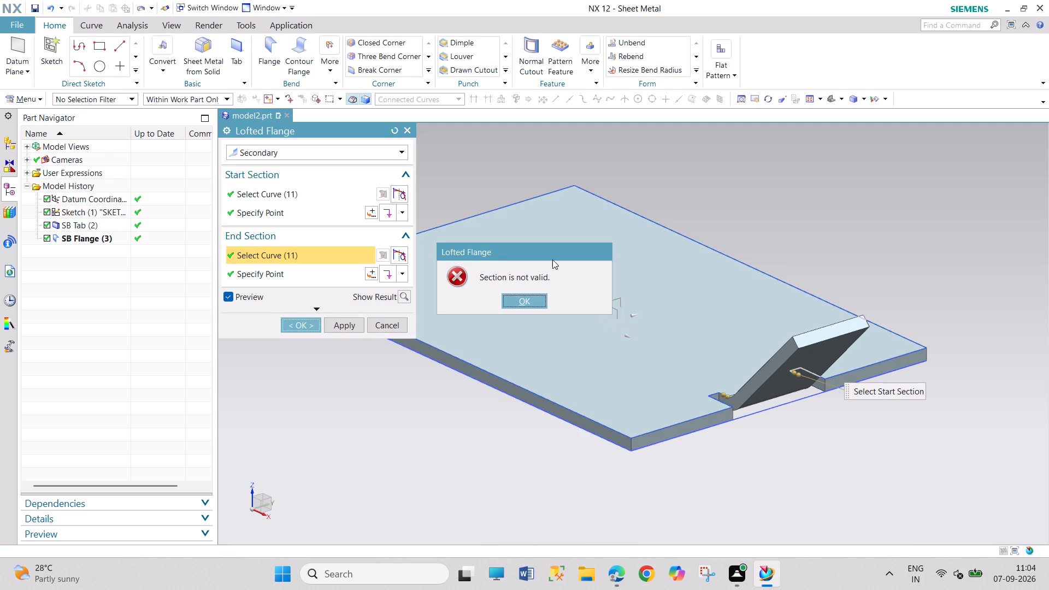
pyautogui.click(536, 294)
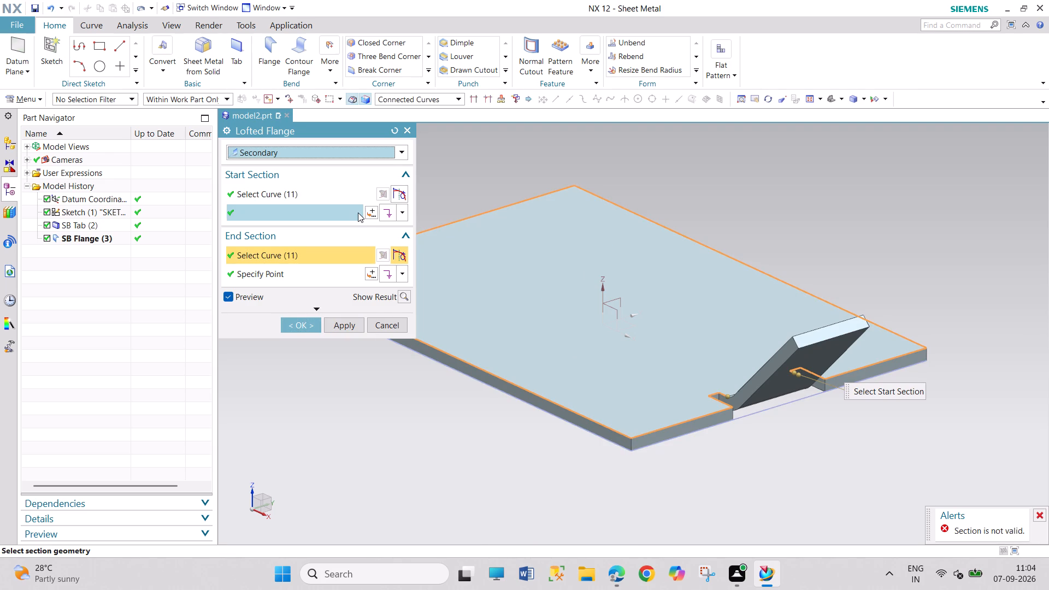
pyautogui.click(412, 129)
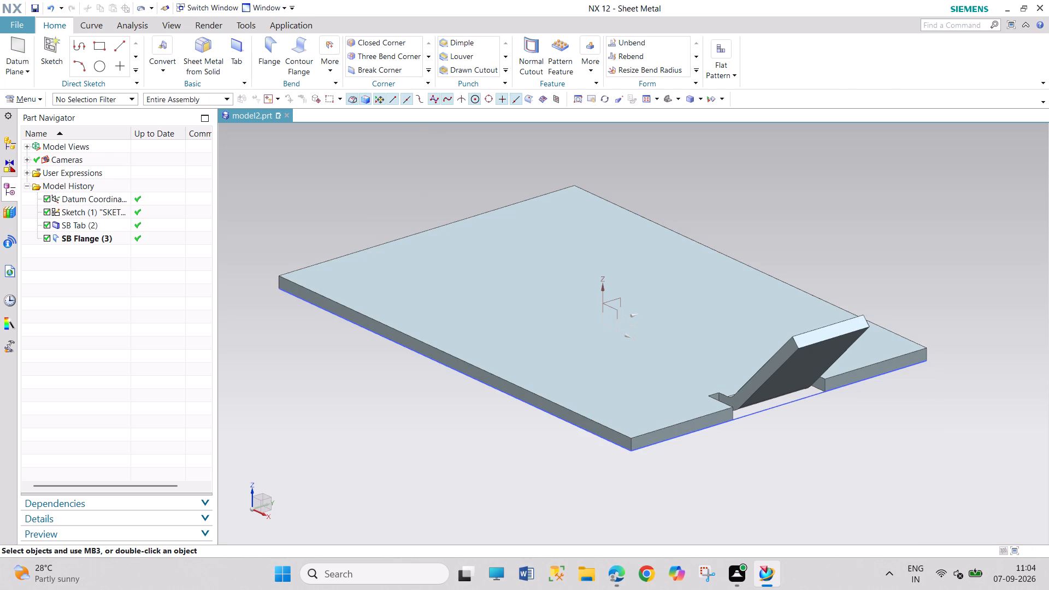
# Set up a 7 mm high jog on the tab, sketching a horizontal jog line about 22 mm long on its upper face.
pyautogui.click(331, 75)
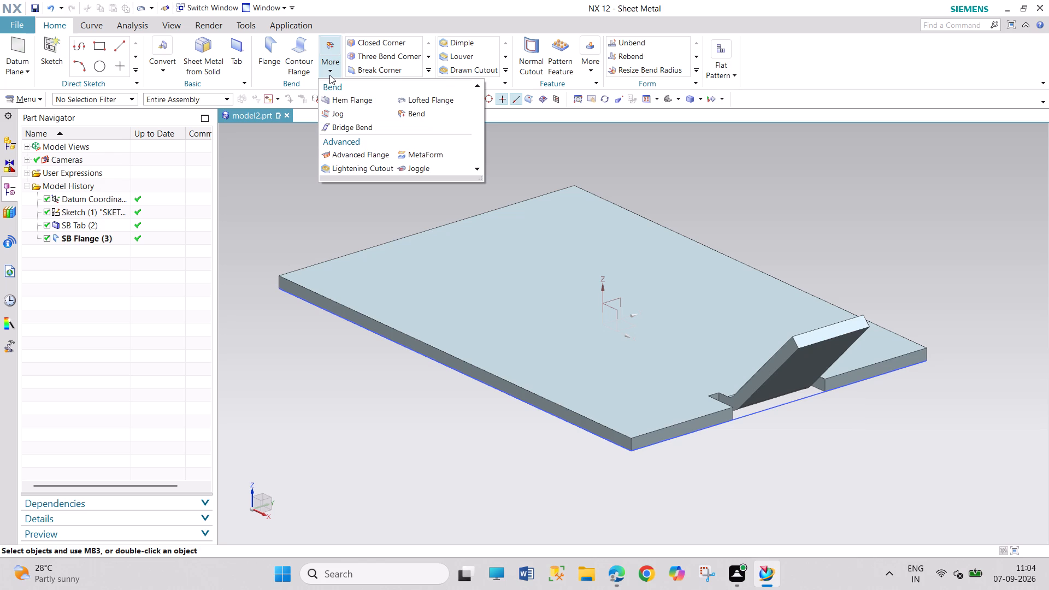
pyautogui.click(340, 110)
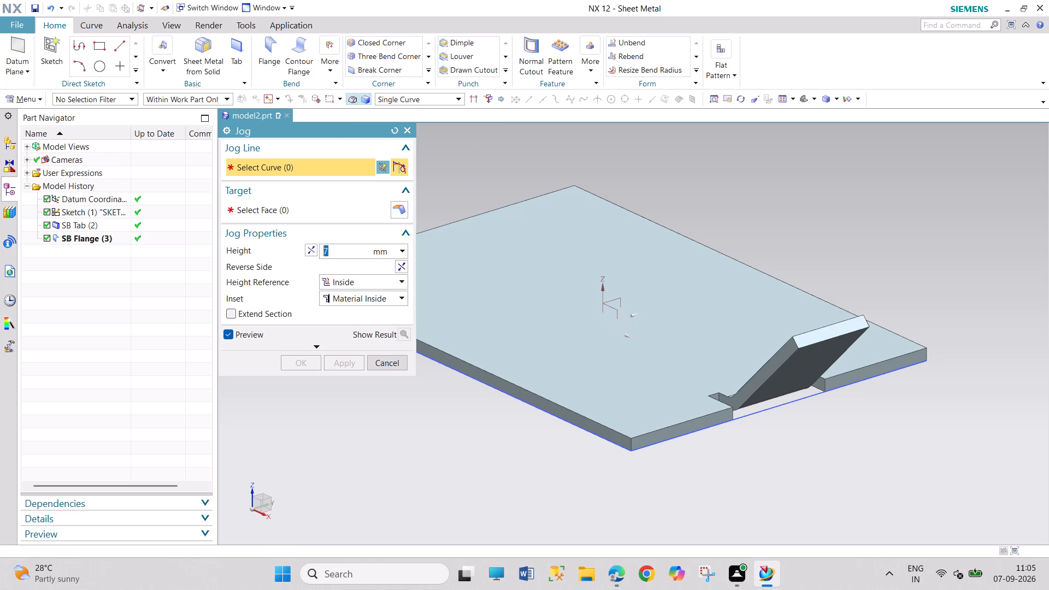
pyautogui.click(515, 269)
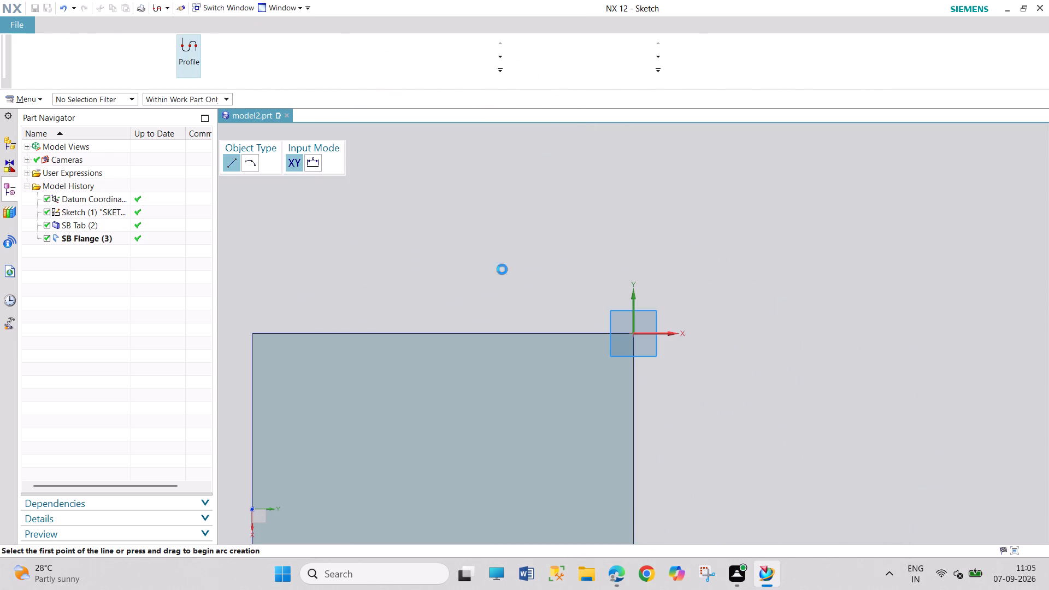
pyautogui.moveTo(254, 49); pyautogui.dragTo(254, 55)
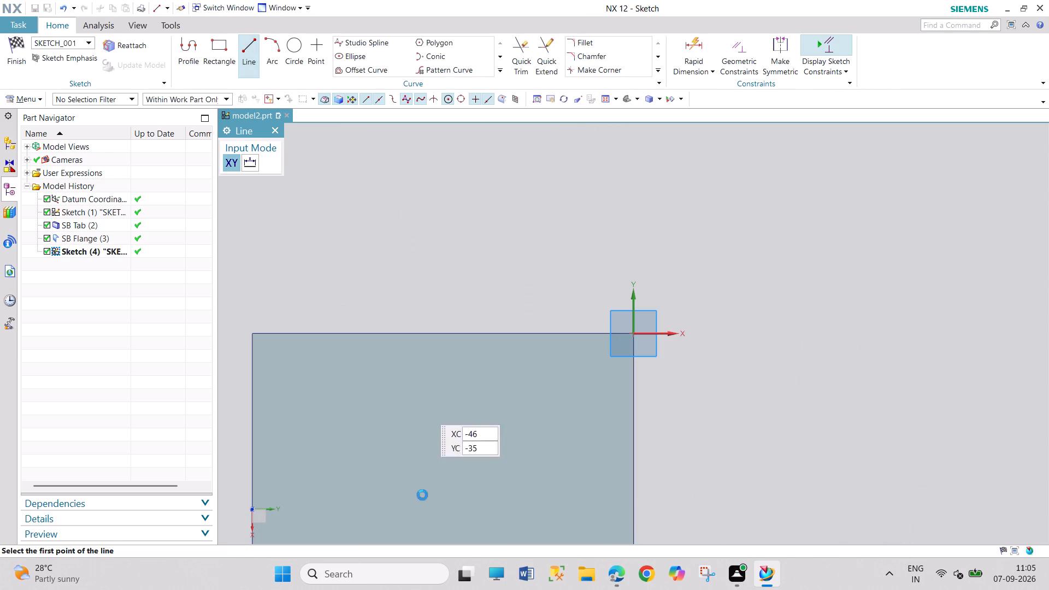
pyautogui.click(389, 440)
pyautogui.click(493, 441)
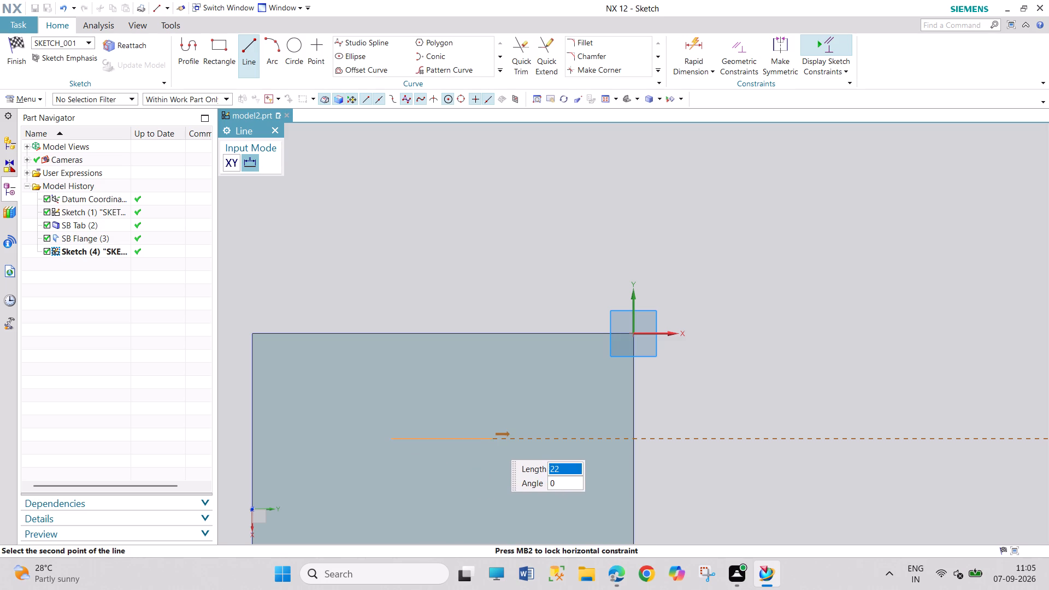
pyautogui.click(278, 133)
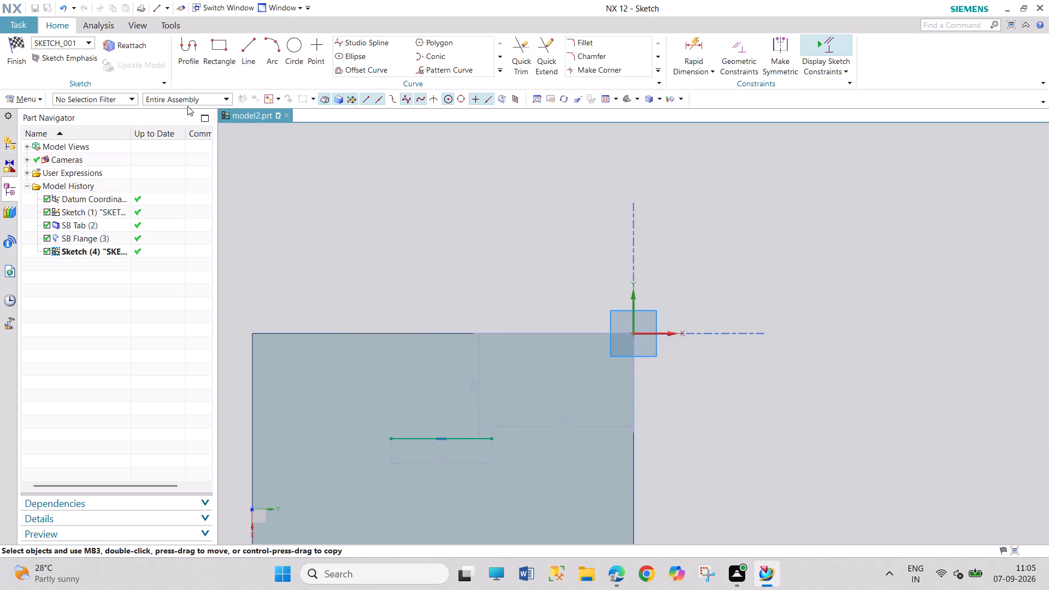
pyautogui.click(28, 52)
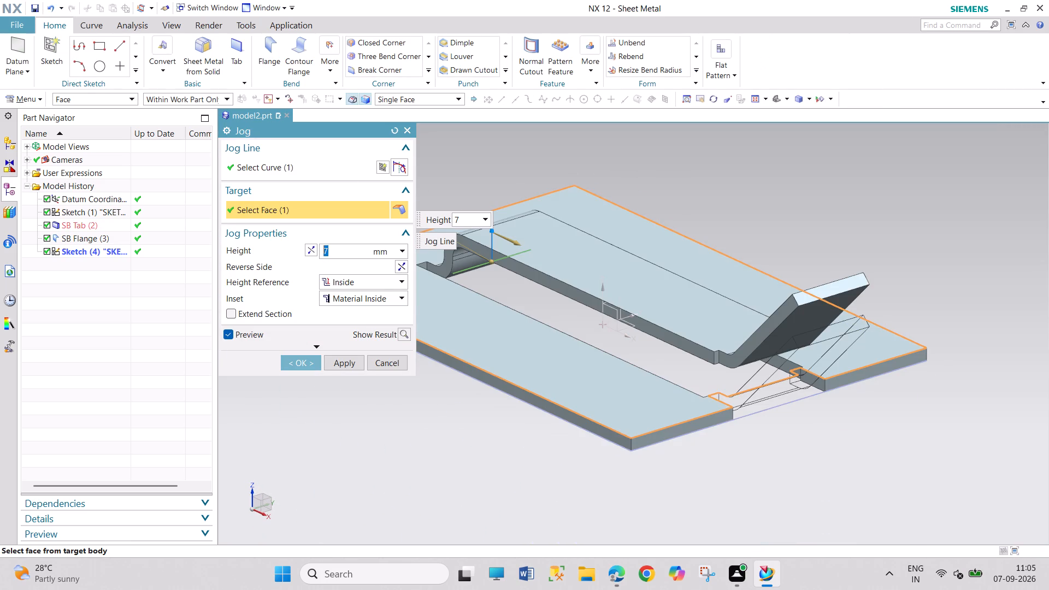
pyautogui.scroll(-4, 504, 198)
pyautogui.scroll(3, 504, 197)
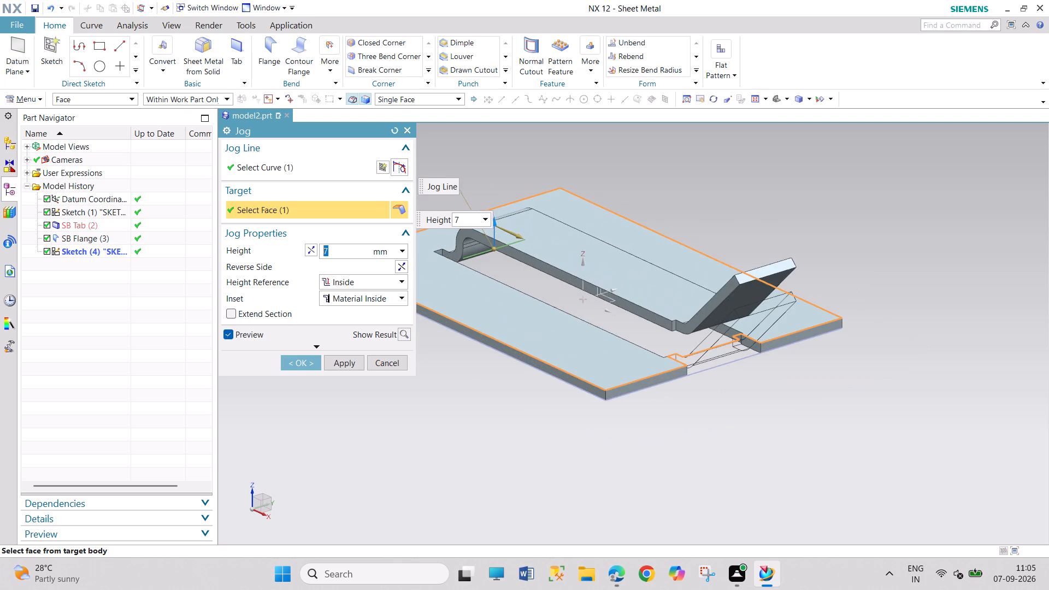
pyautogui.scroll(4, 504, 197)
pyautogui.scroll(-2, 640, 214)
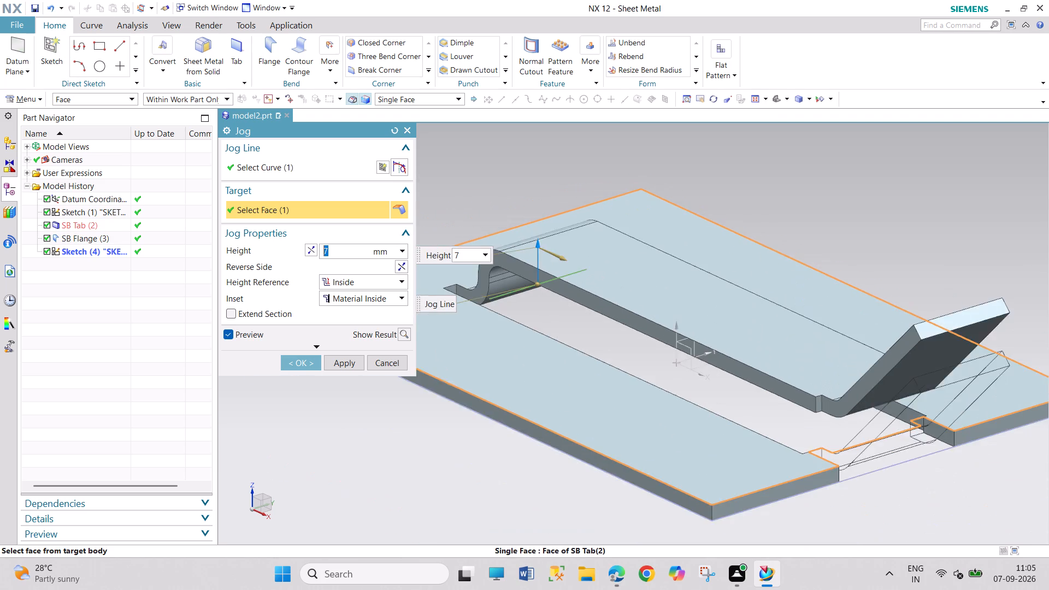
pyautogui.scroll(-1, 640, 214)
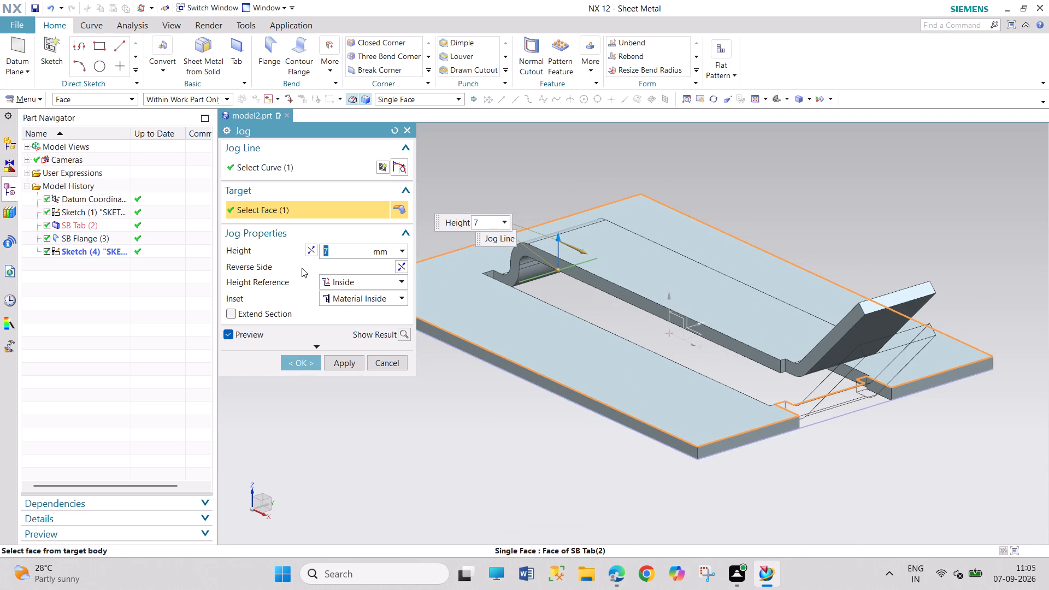
# Set the relief depth and relief width to 1 mm in the global sheet metal preferences.
pyautogui.click(27, 22)
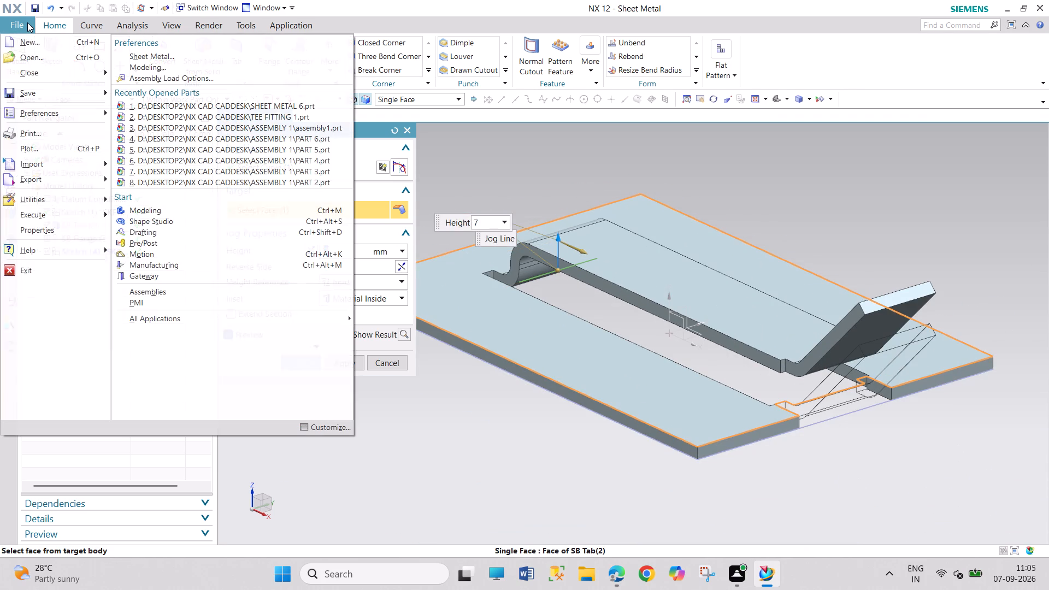
pyautogui.click(43, 117)
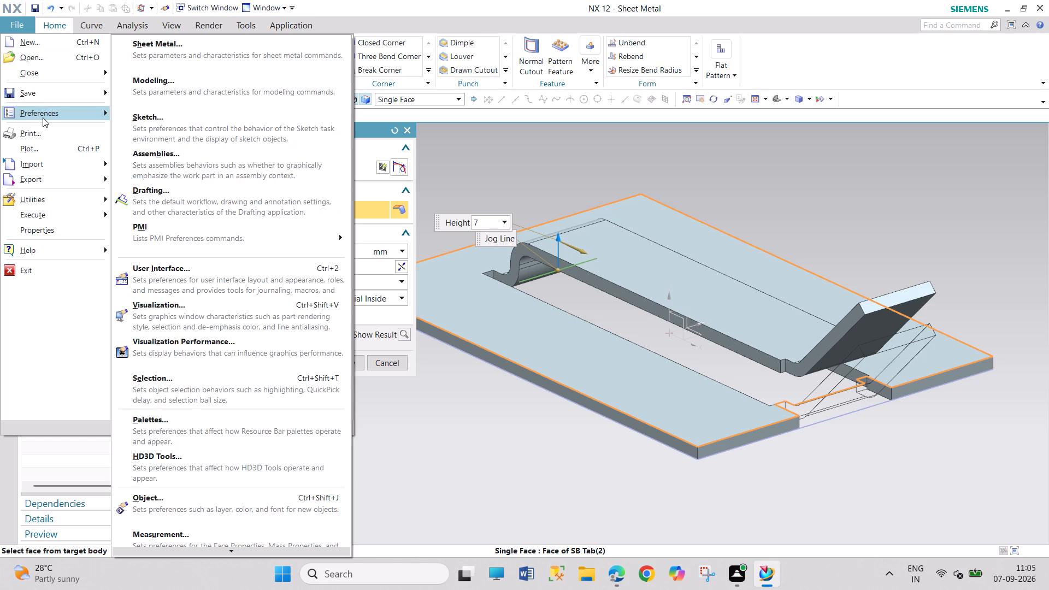
pyautogui.click(199, 57)
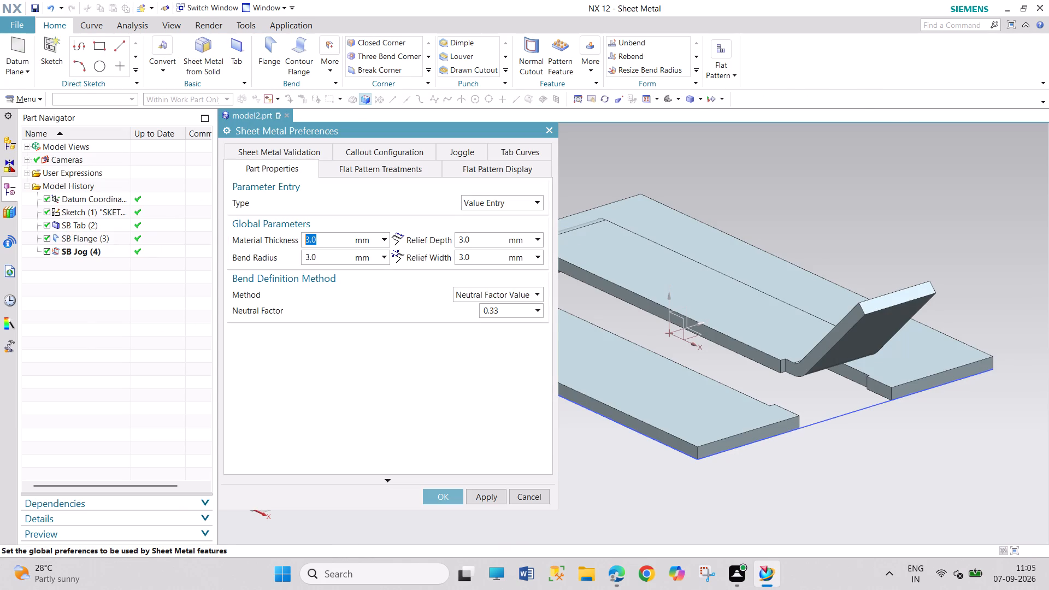
pyautogui.doubleClick(475, 243)
pyautogui.scroll(-5, 614, 243)
pyautogui.scroll(2, 565, 239)
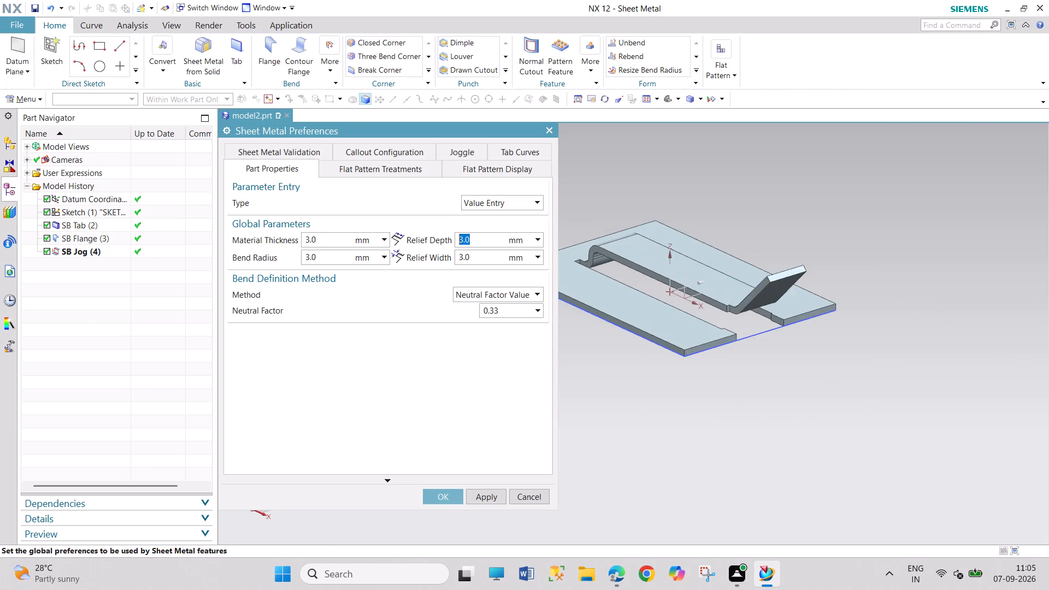
pyautogui.scroll(3, 569, 242)
pyautogui.press('1')
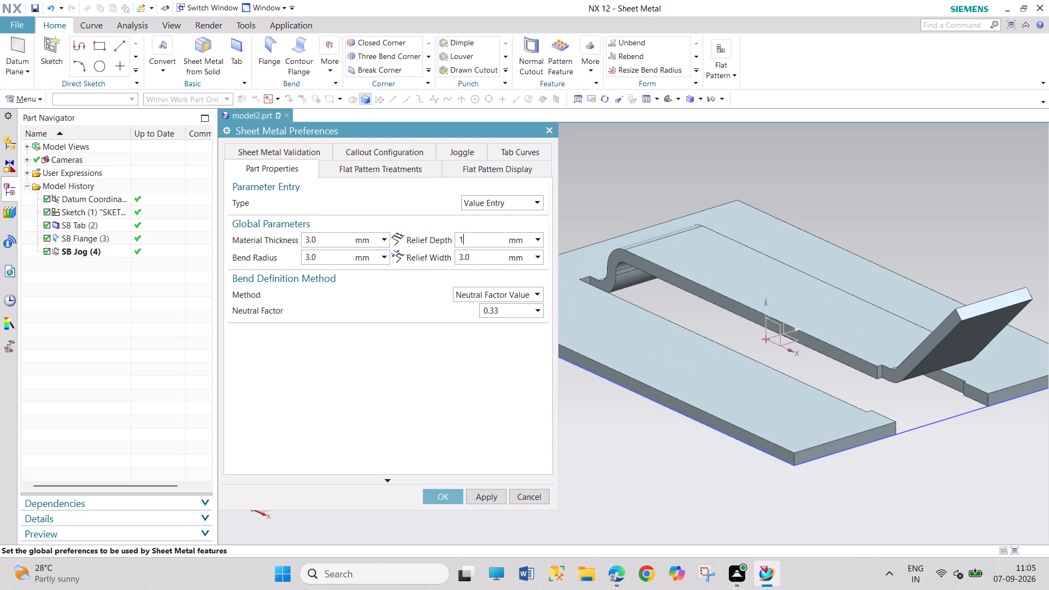
pyautogui.press('Return')
pyautogui.doubleClick(506, 264)
pyautogui.doubleClick(503, 257)
pyautogui.press('1')
pyautogui.press('Return')
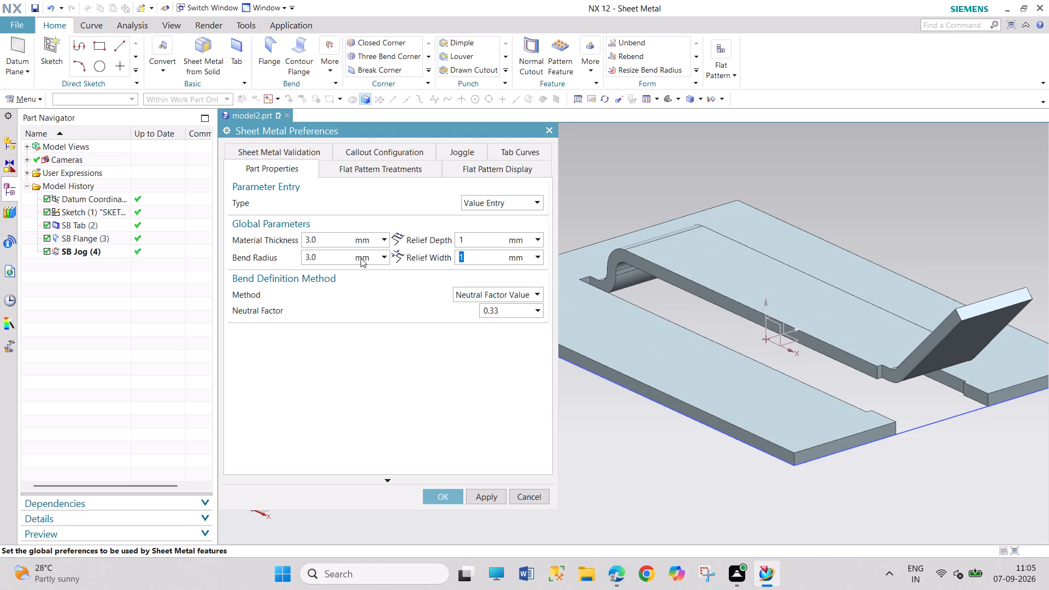
# Set the global material thickness and bend radius to 1 mm and apply the sheet metal preferences to the part.
pyautogui.click(340, 246)
pyautogui.moveTo(340, 246); pyautogui.dragTo(338, 252)
pyautogui.press('1')
pyautogui.press('Return')
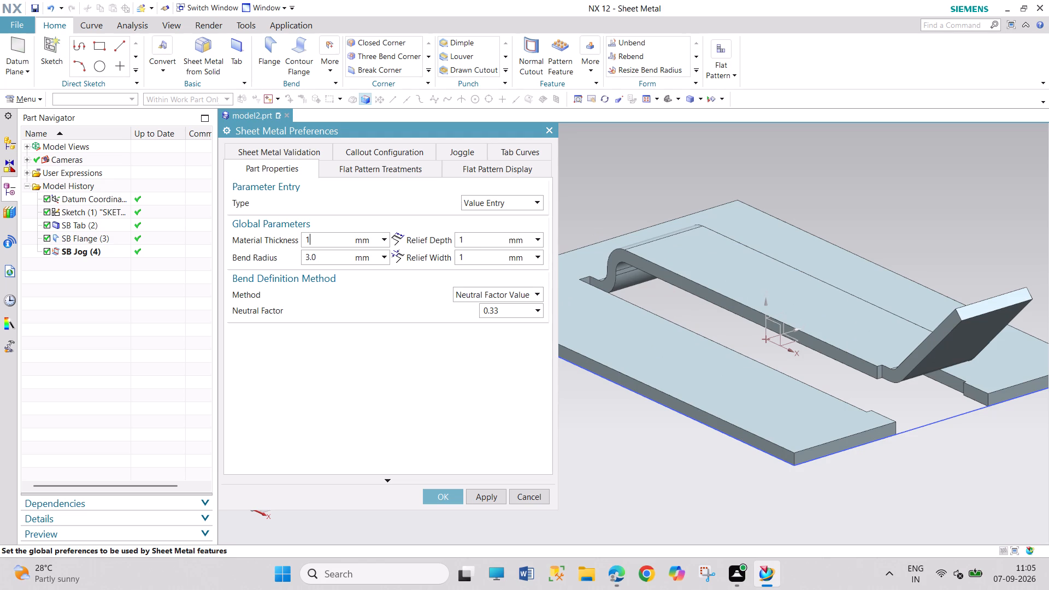
pyautogui.doubleClick(334, 259)
pyautogui.press('1')
pyautogui.press('Return')
pyautogui.click(443, 494)
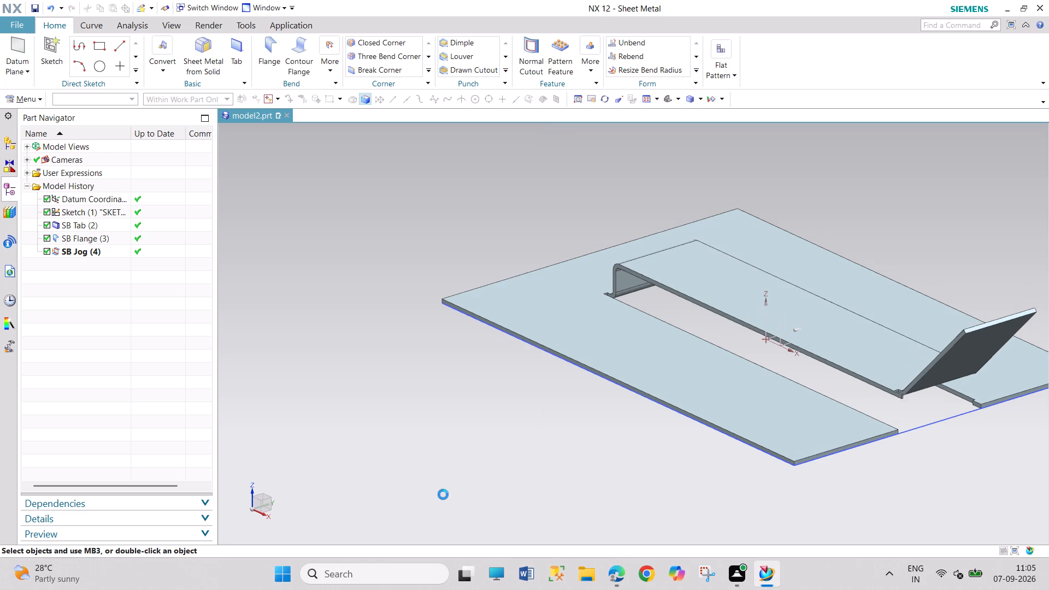
# Examine the tab, jog and flange bends of the part up close and as a whole.
pyautogui.scroll(-6, 618, 301)
pyautogui.scroll(7, 617, 305)
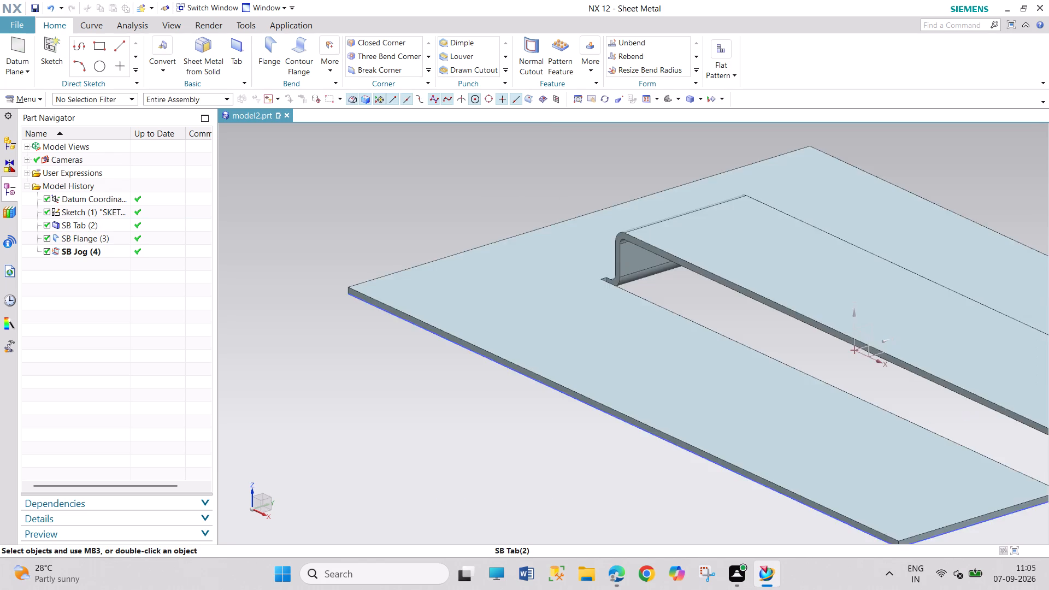
pyautogui.scroll(14, 620, 274)
pyautogui.scroll(-20, 592, 315)
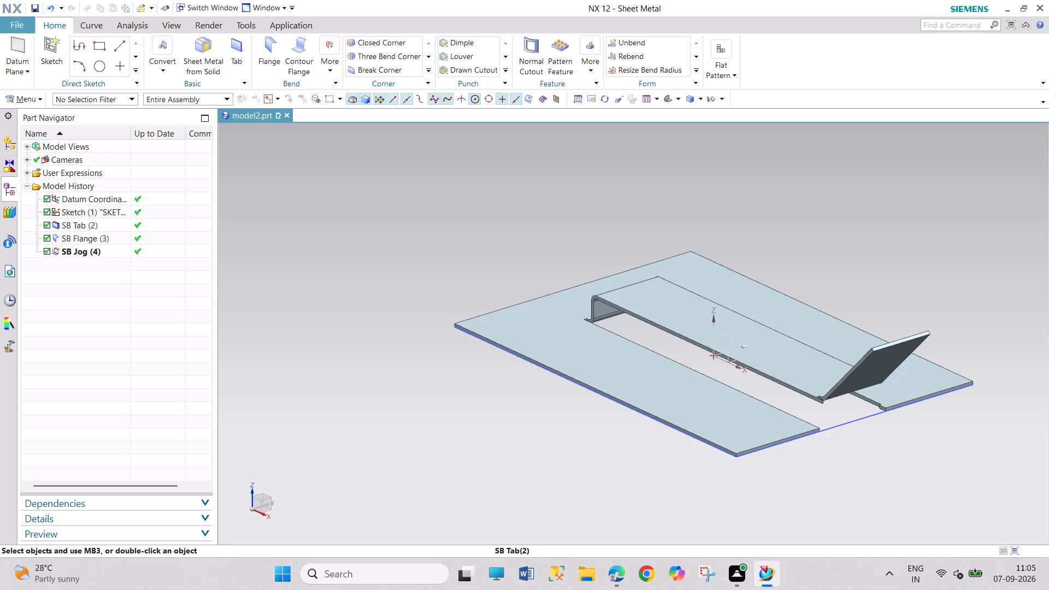
pyautogui.scroll(-4, 821, 409)
pyautogui.scroll(10, 859, 438)
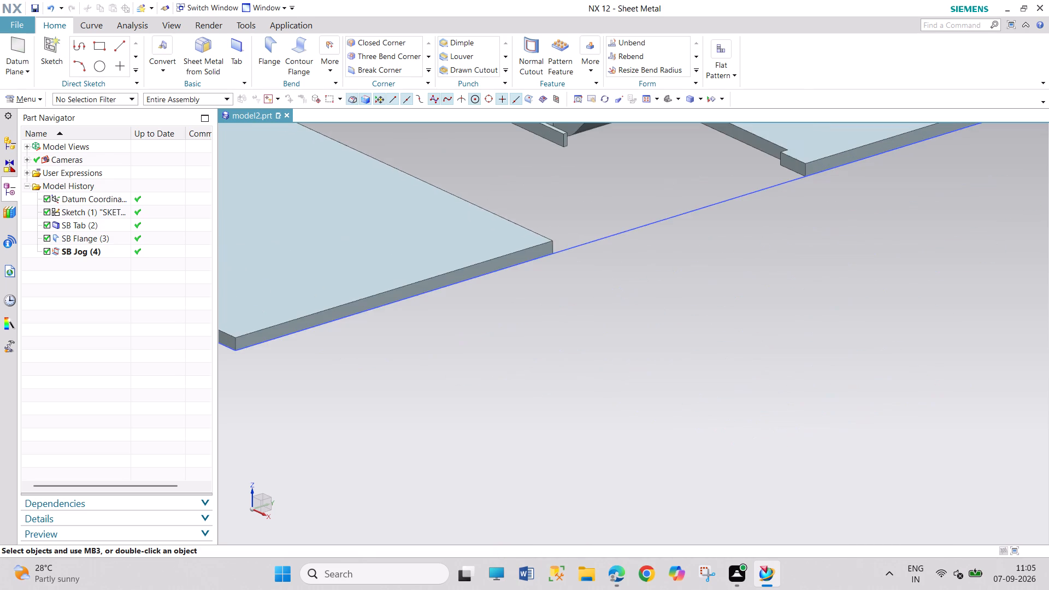
pyautogui.scroll(-5, 859, 438)
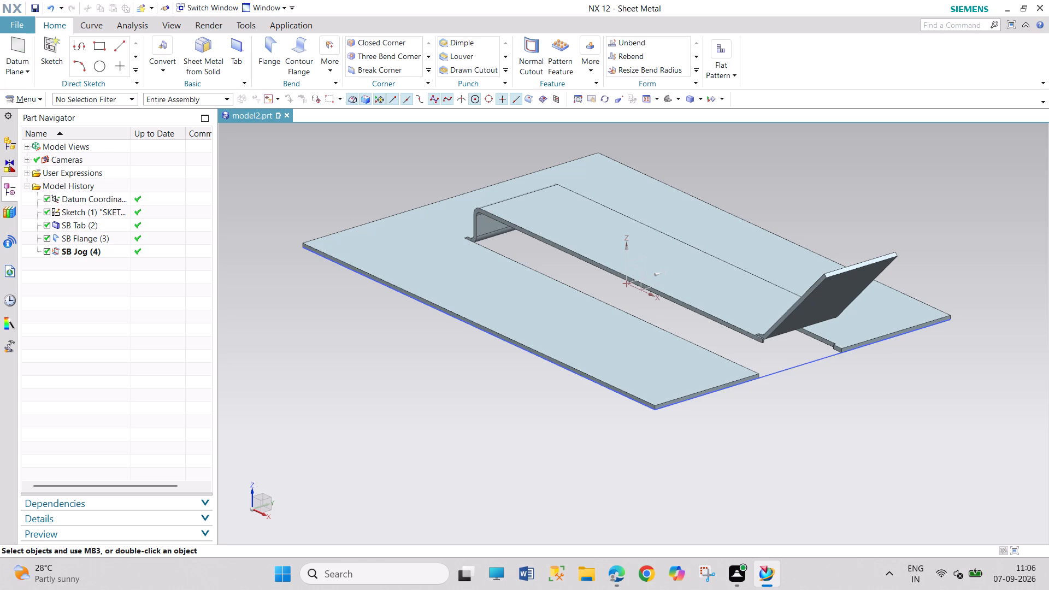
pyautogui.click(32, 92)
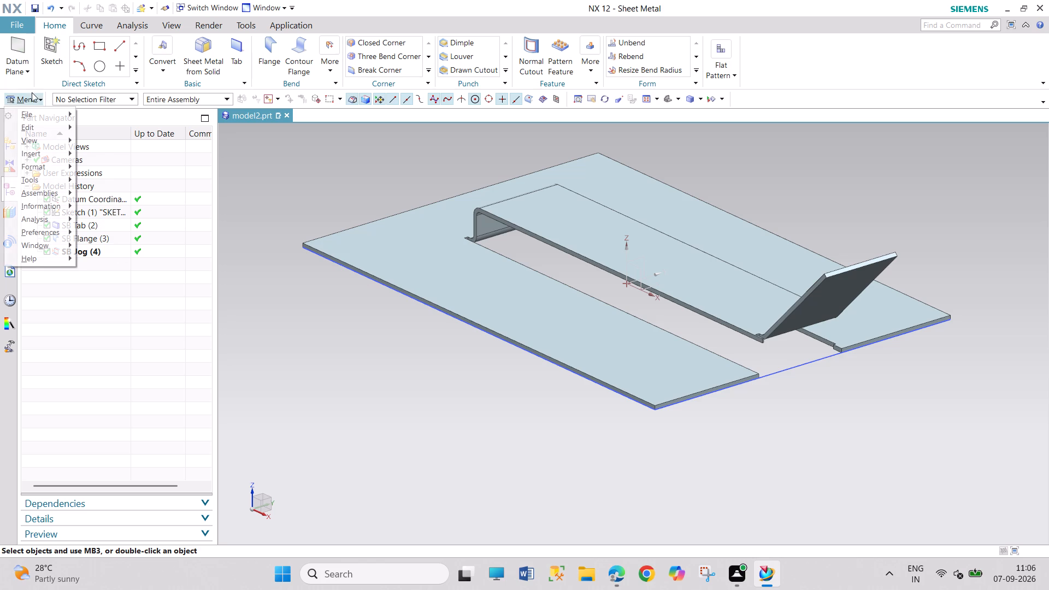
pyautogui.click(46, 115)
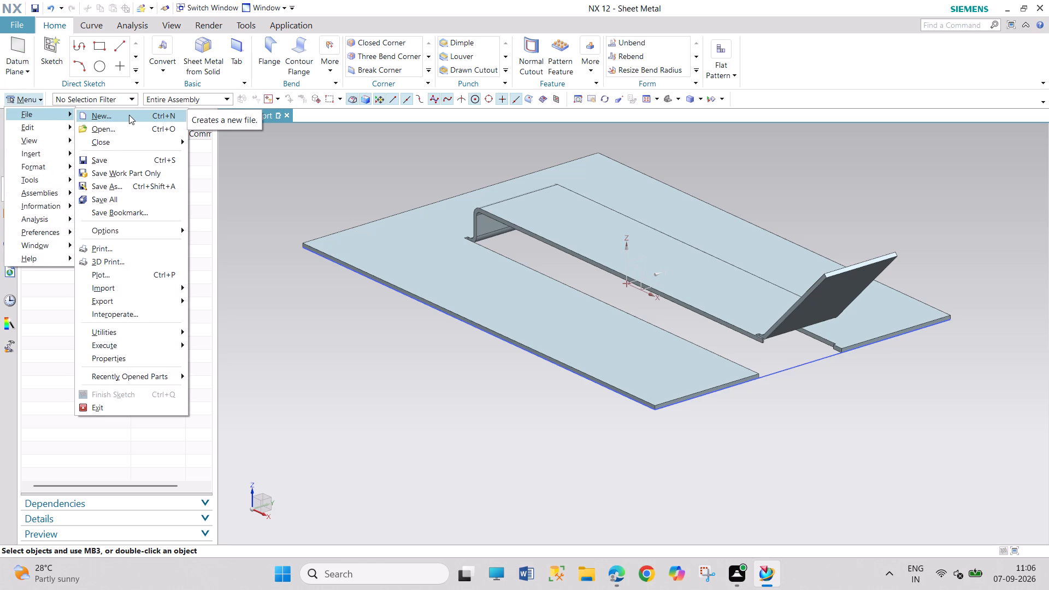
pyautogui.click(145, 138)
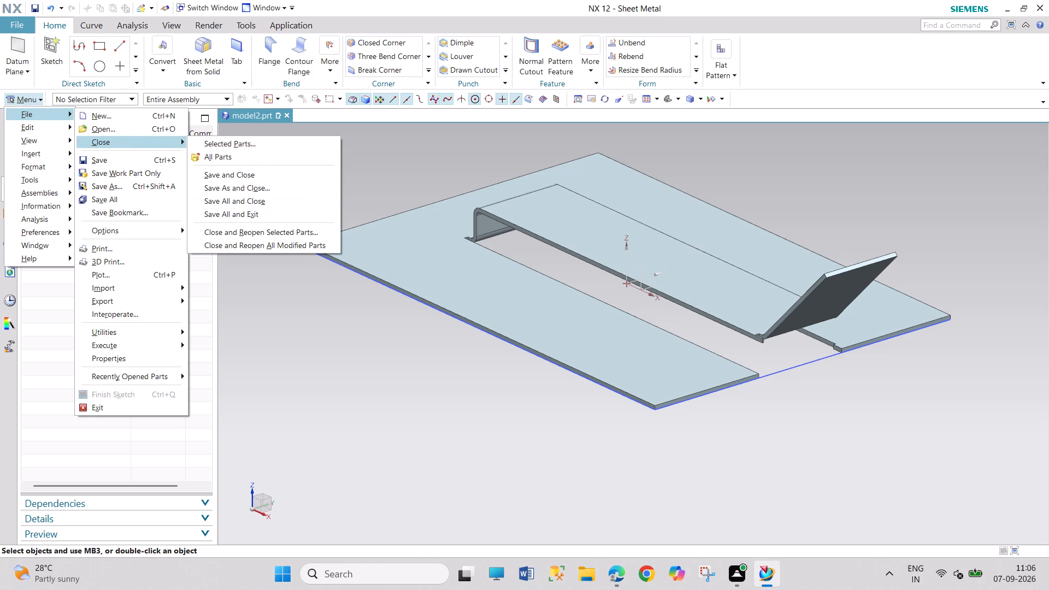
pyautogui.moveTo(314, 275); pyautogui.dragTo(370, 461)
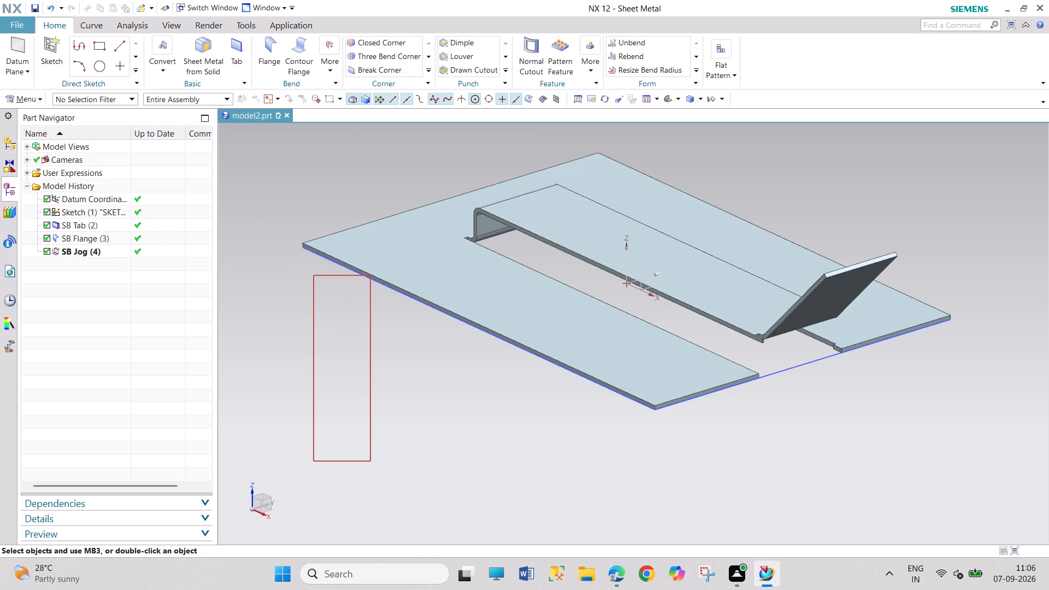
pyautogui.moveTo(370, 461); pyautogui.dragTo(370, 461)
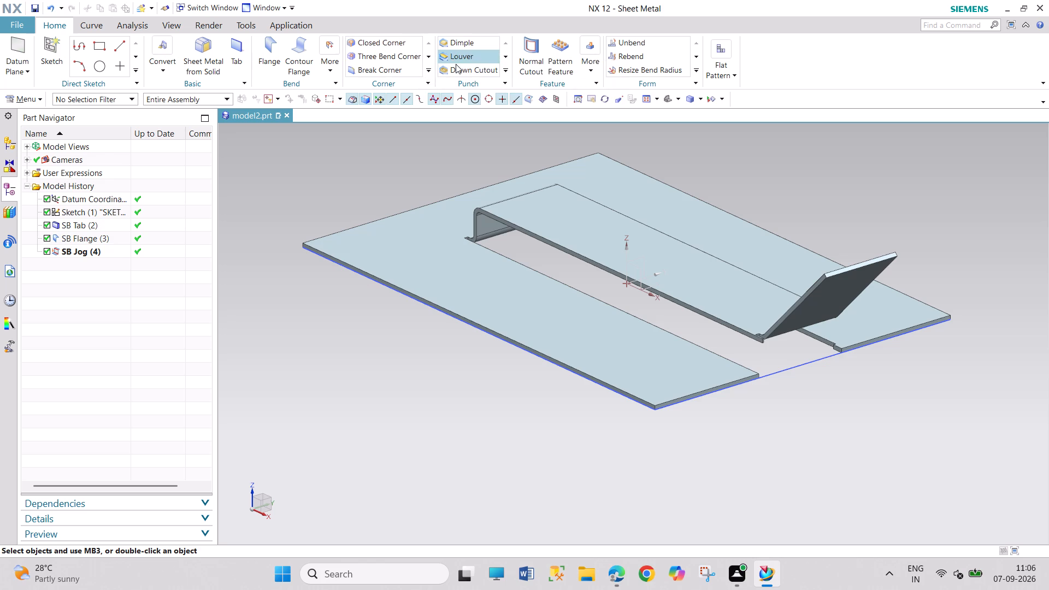
# Start a Normal Cutout and place its sketch plane normal to the tab's long outer edge, at about 57.6 mm arc length.
pyautogui.click(527, 58)
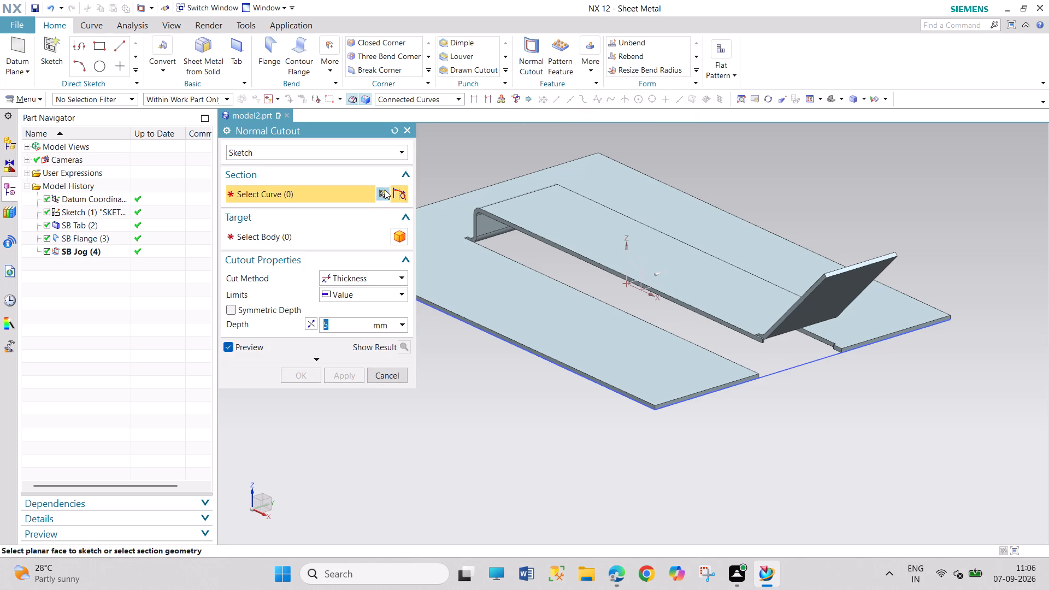
pyautogui.click(385, 191)
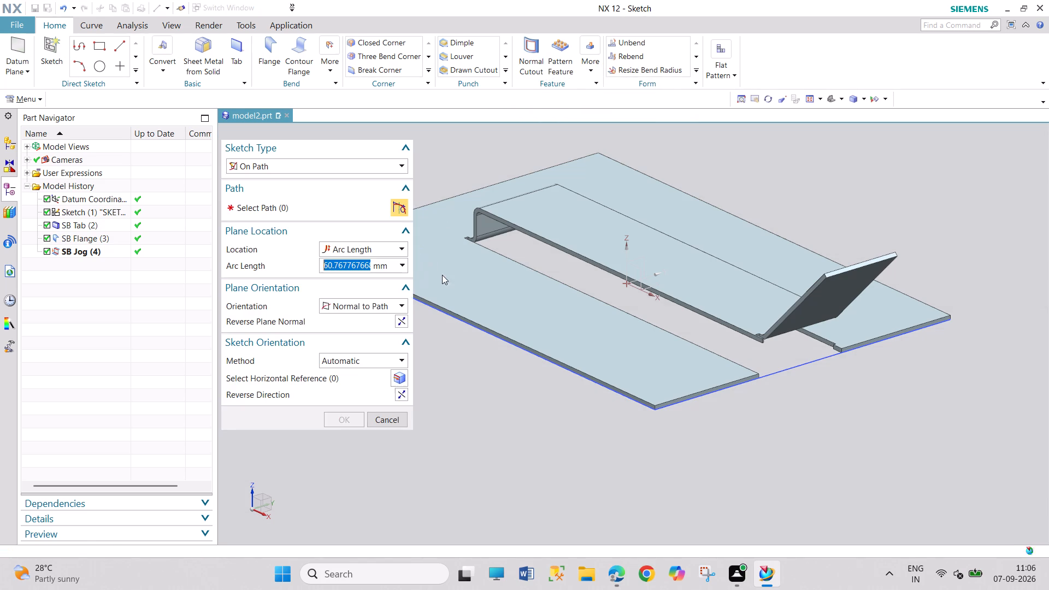
pyautogui.click(461, 287)
pyautogui.click(470, 317)
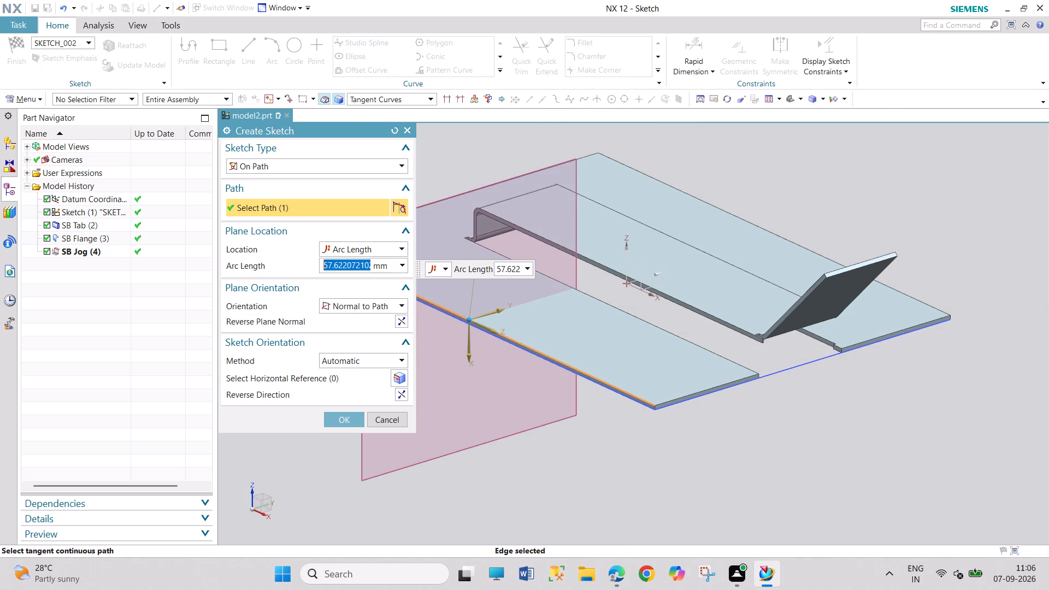
pyautogui.click(343, 419)
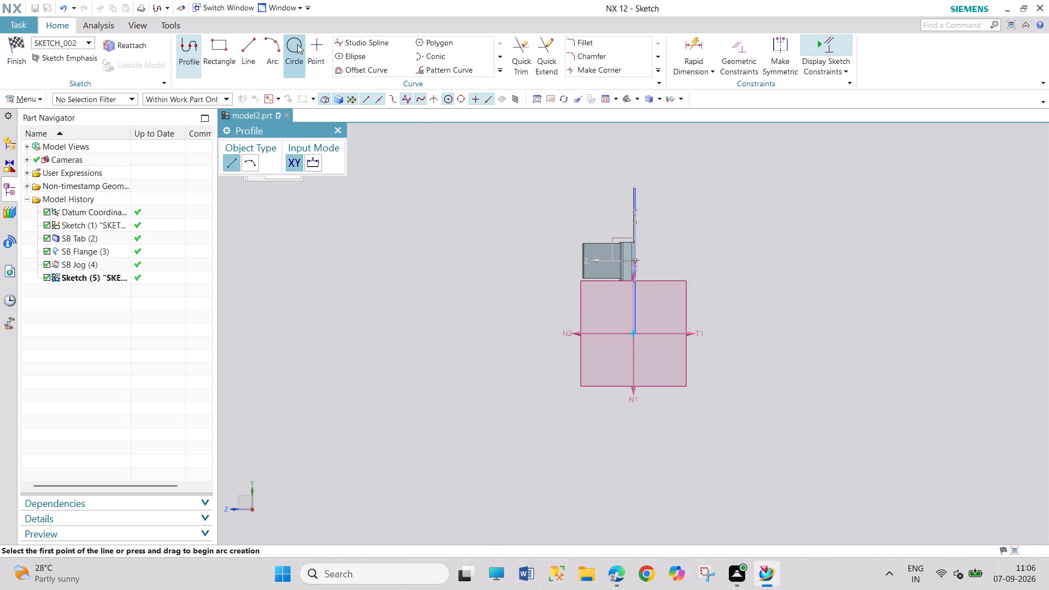
# Sketch a circle centred about 16.8 mm in from the tab's edge and cut it through the tab with a 5 mm depth.
pyautogui.click(297, 44)
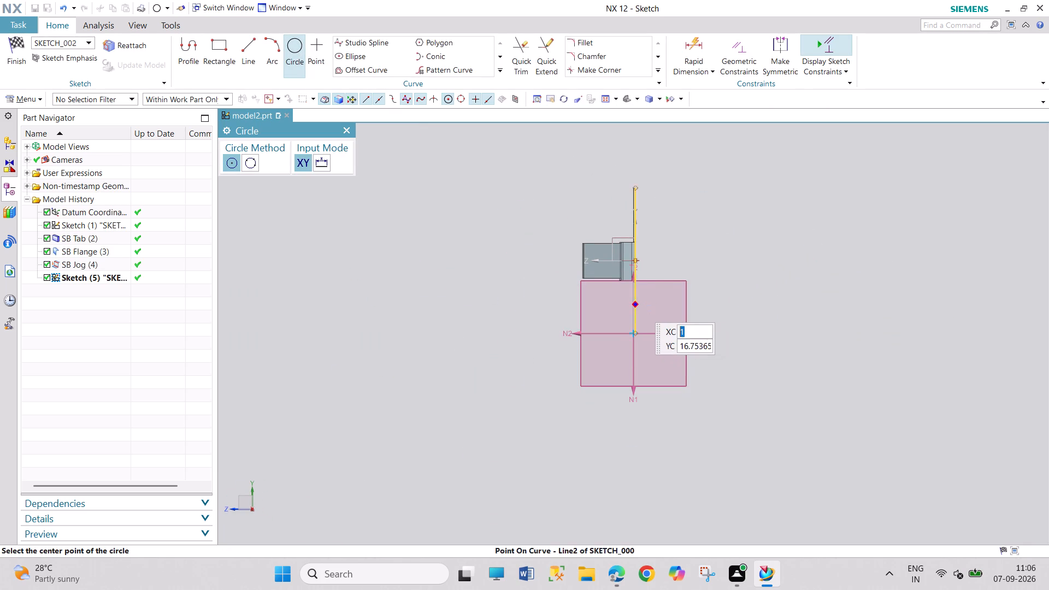
pyautogui.click(637, 304)
pyautogui.click(650, 310)
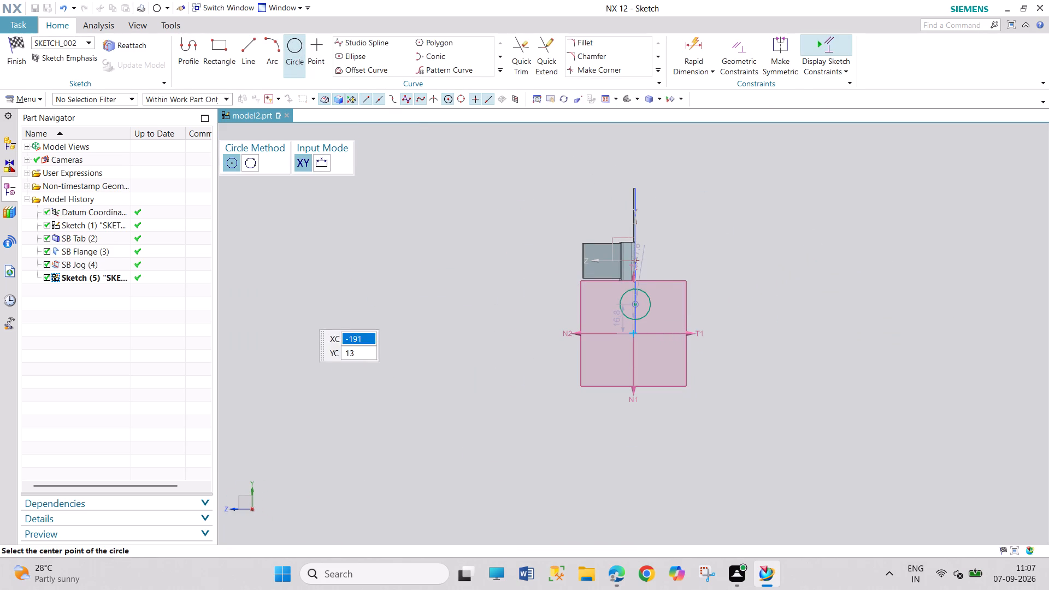
pyautogui.click(347, 131)
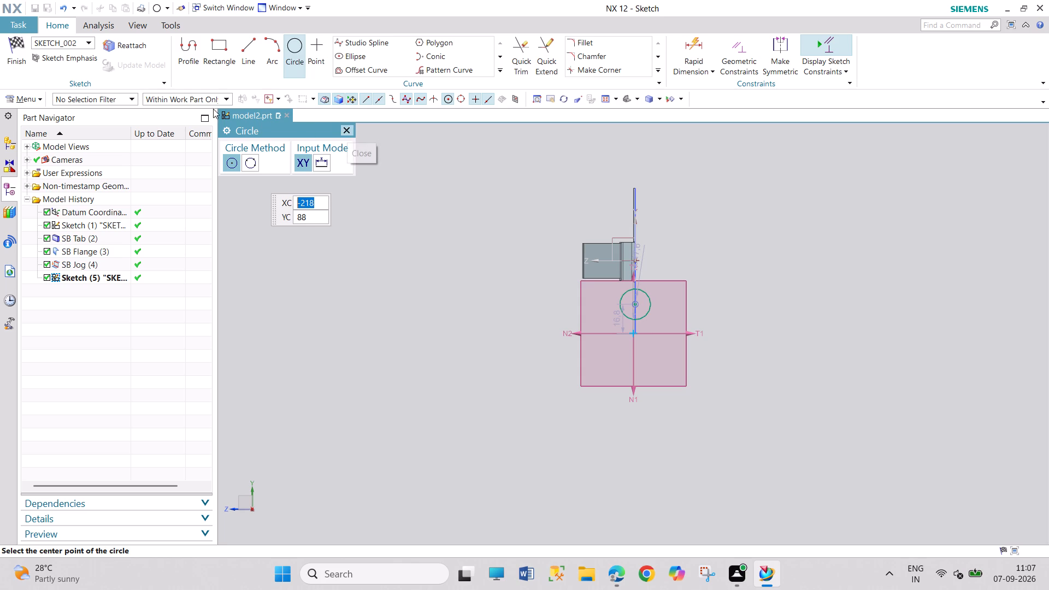
pyautogui.click(13, 60)
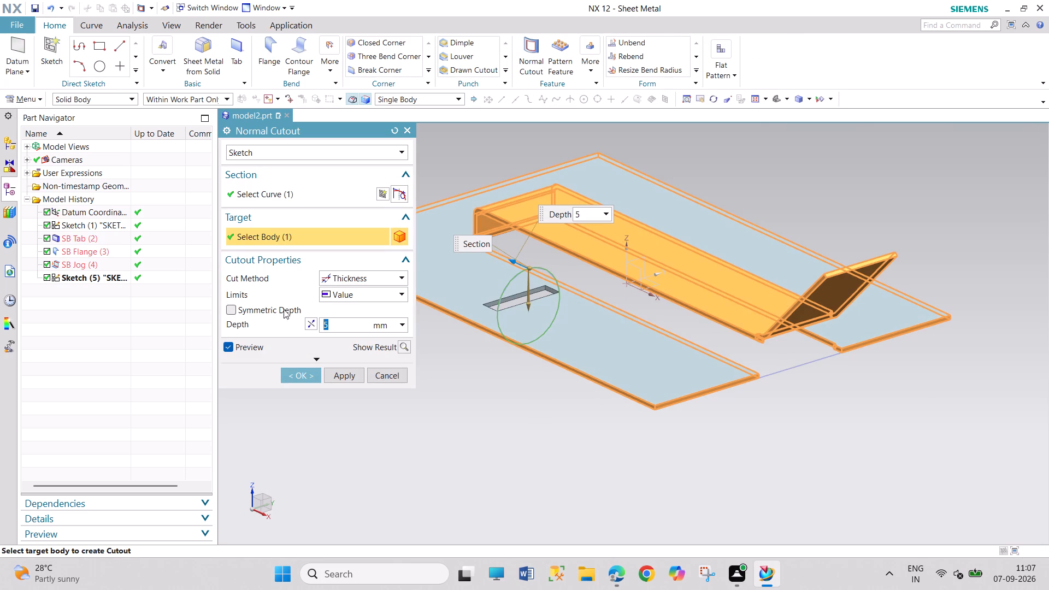
pyautogui.click(288, 379)
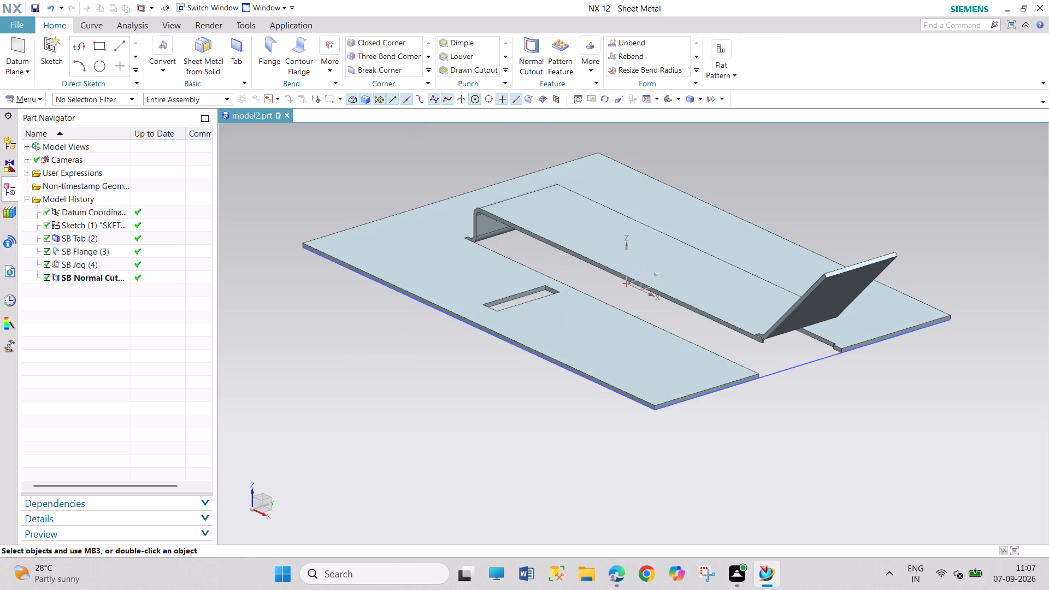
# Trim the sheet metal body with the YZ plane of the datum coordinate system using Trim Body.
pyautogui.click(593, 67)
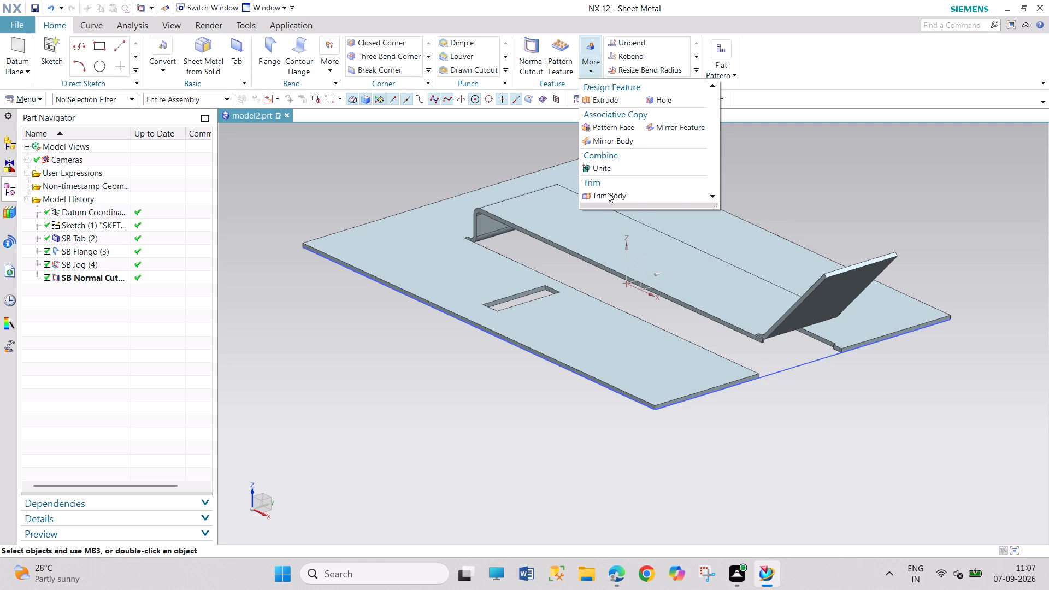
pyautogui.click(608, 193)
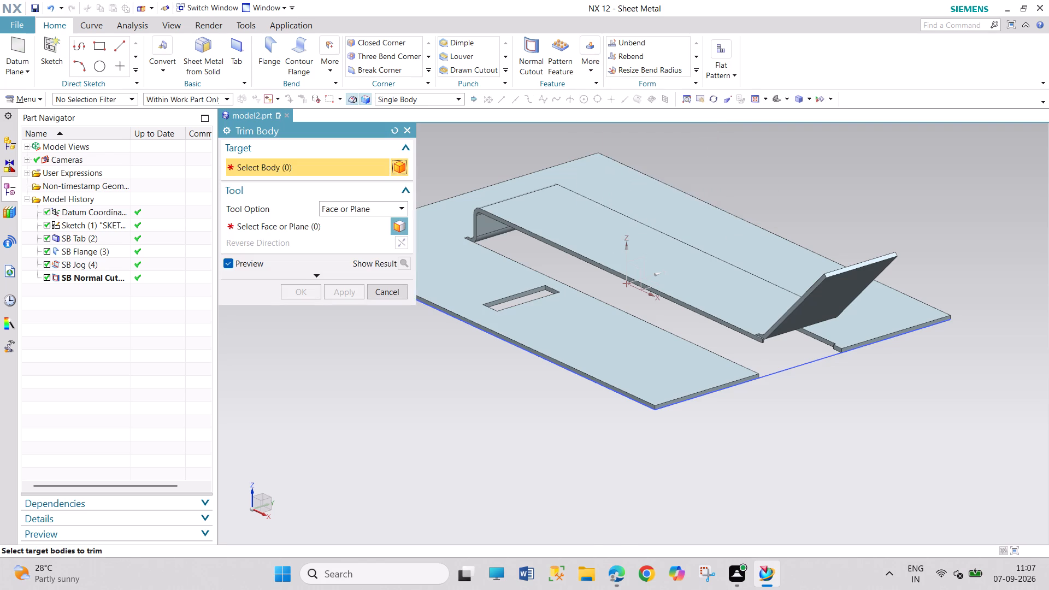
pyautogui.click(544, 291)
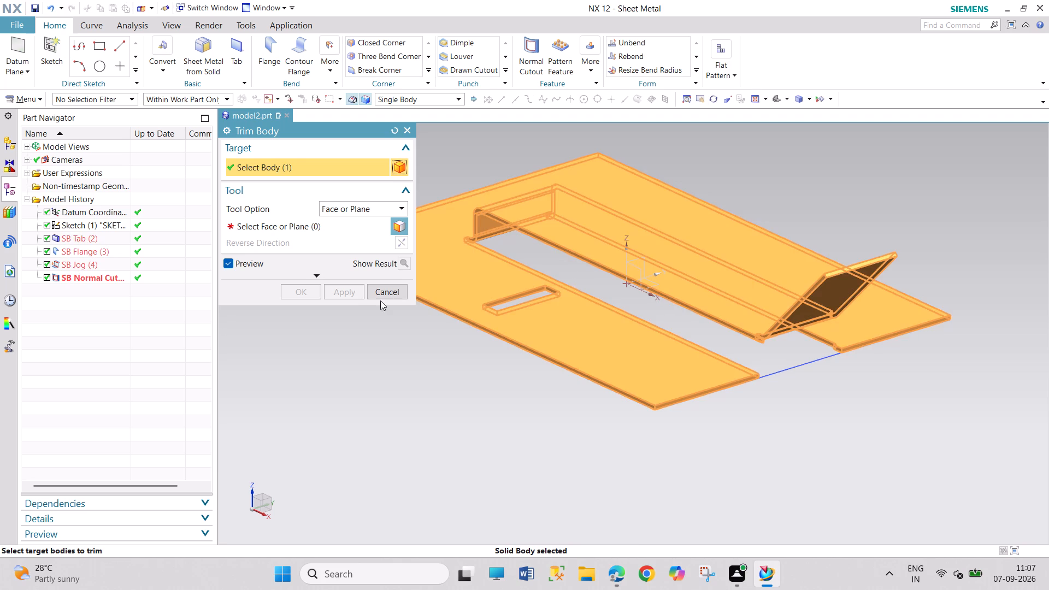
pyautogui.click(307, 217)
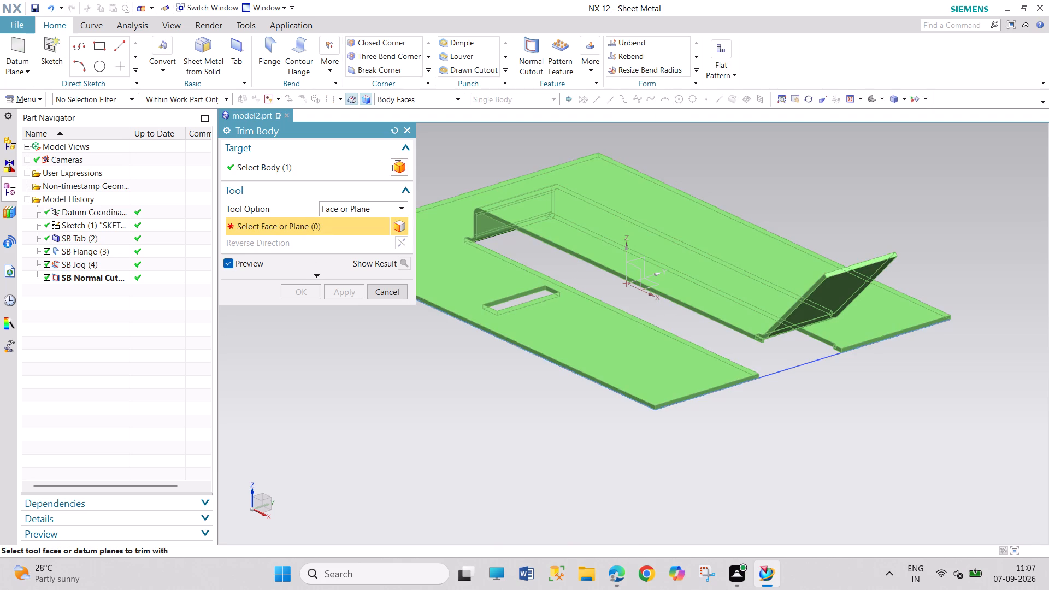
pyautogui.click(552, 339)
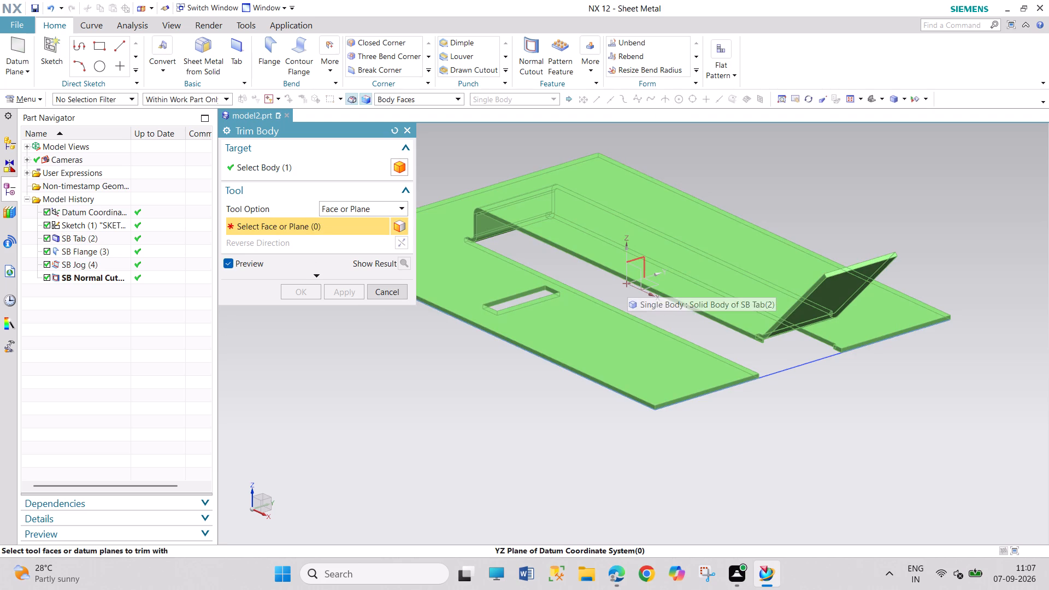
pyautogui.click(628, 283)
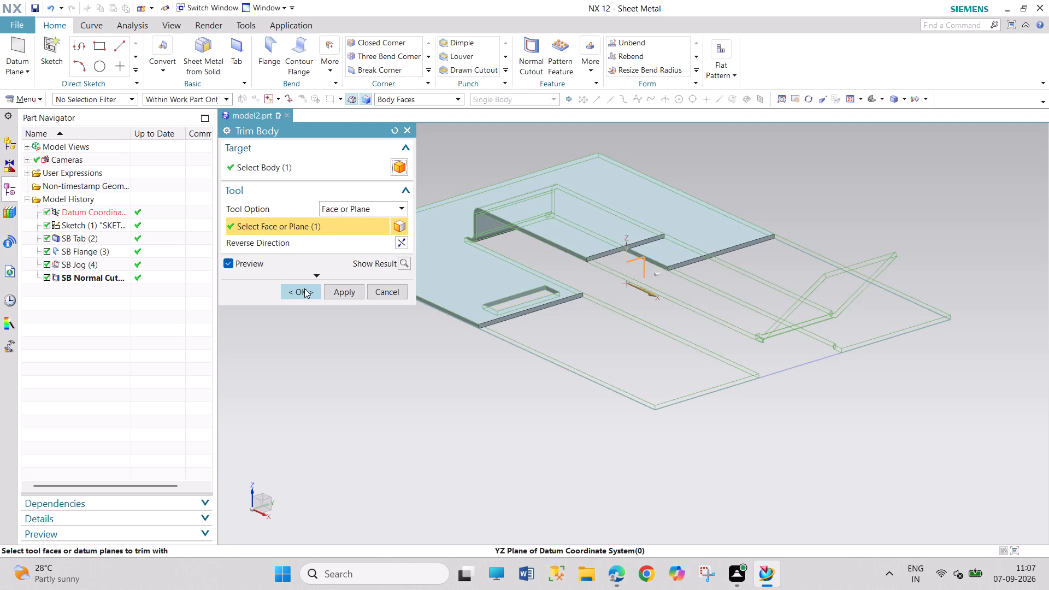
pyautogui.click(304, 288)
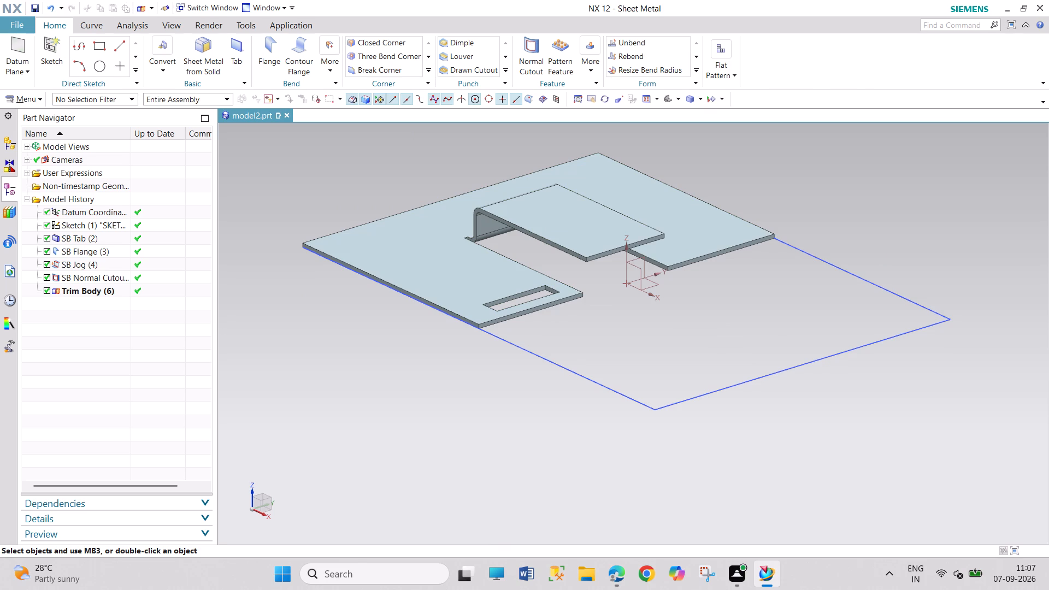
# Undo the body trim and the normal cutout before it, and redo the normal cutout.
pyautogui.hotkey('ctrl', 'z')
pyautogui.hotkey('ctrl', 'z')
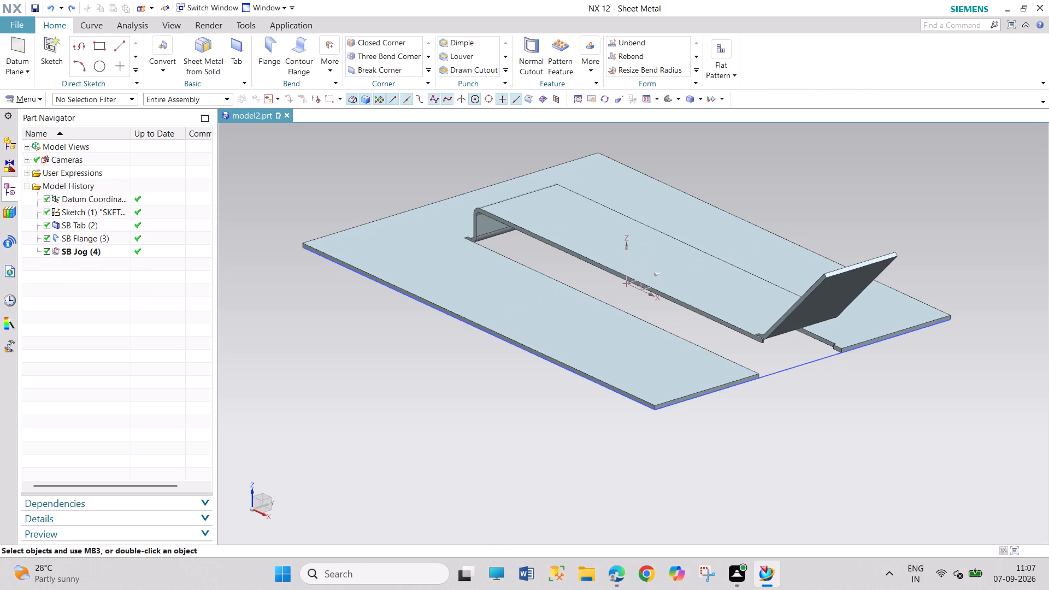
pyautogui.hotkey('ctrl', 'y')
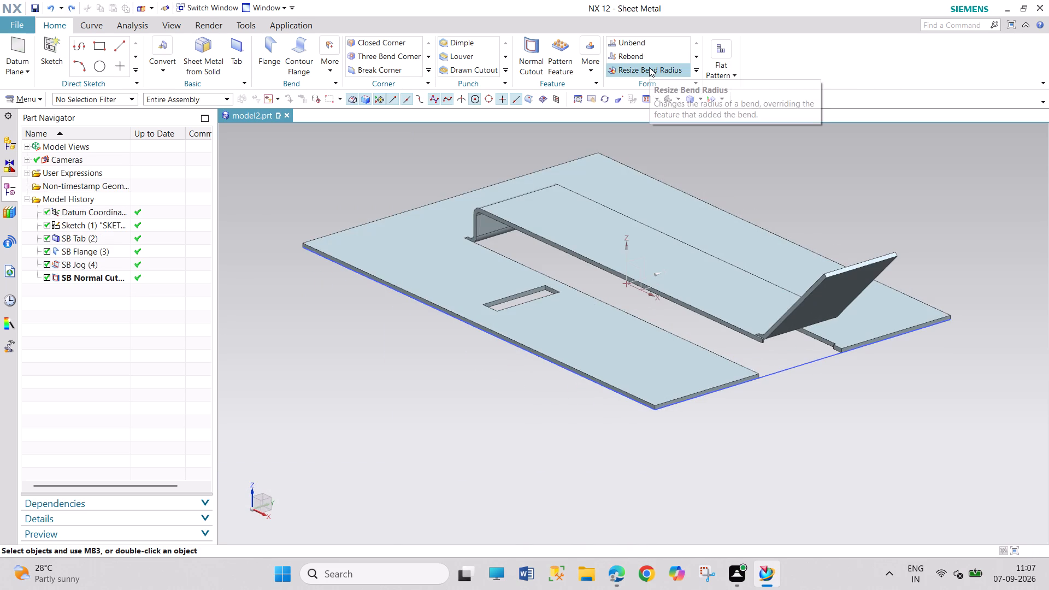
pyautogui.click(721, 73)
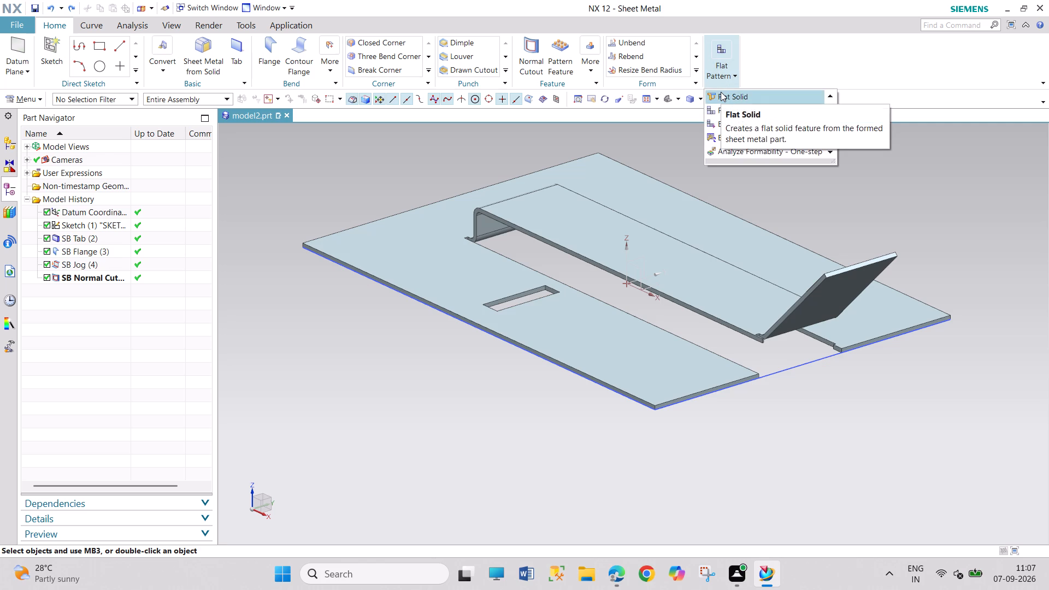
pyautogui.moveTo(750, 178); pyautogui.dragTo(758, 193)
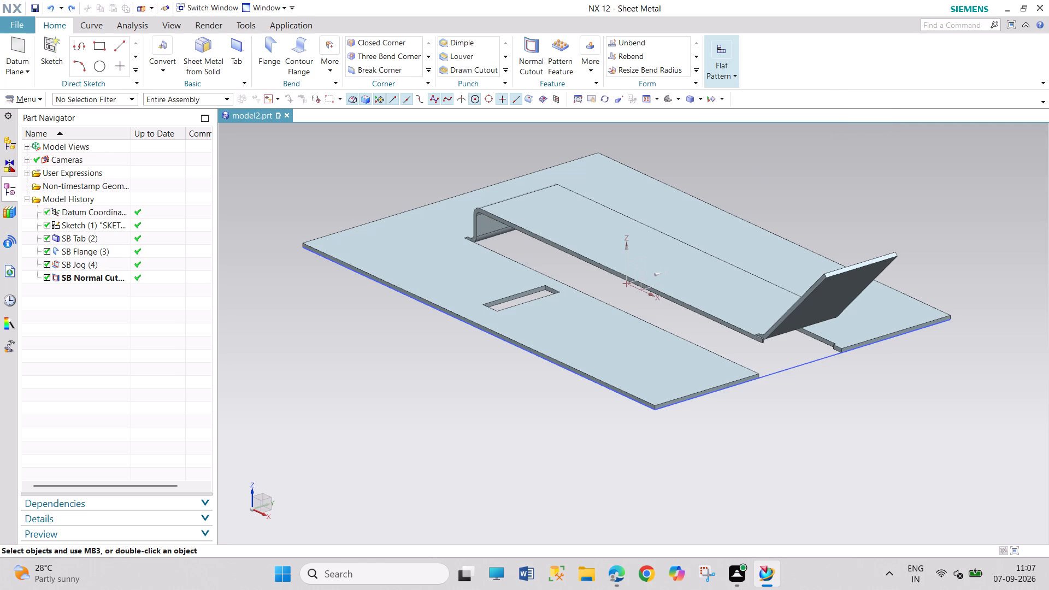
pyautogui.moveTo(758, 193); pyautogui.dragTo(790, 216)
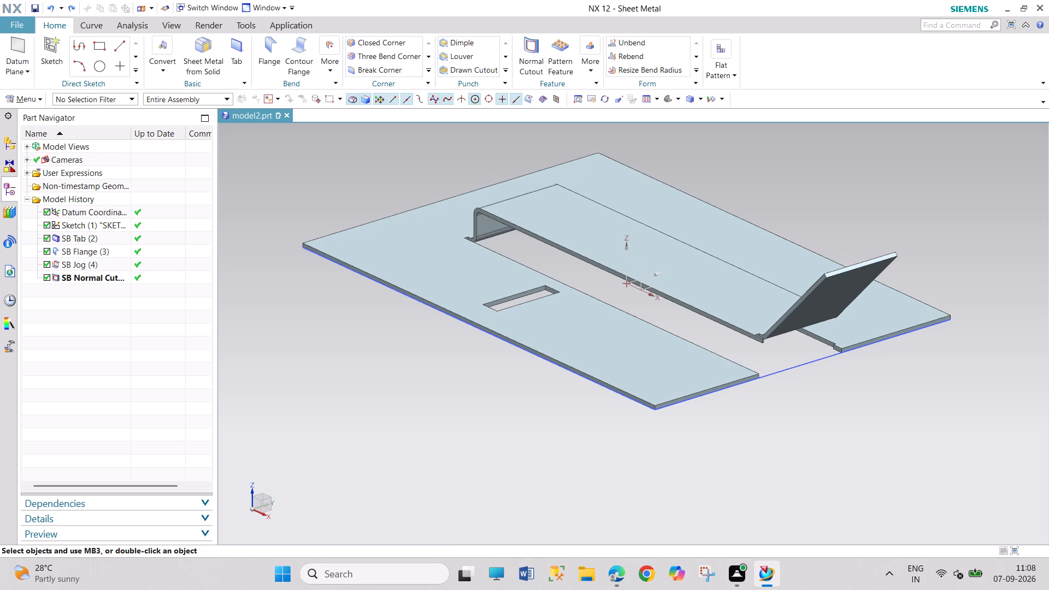
# Switch to the solid modelling workbook PDF in Microsoft Edge and look through sheet metal exercises 6 to 10.
pyautogui.click(620, 567)
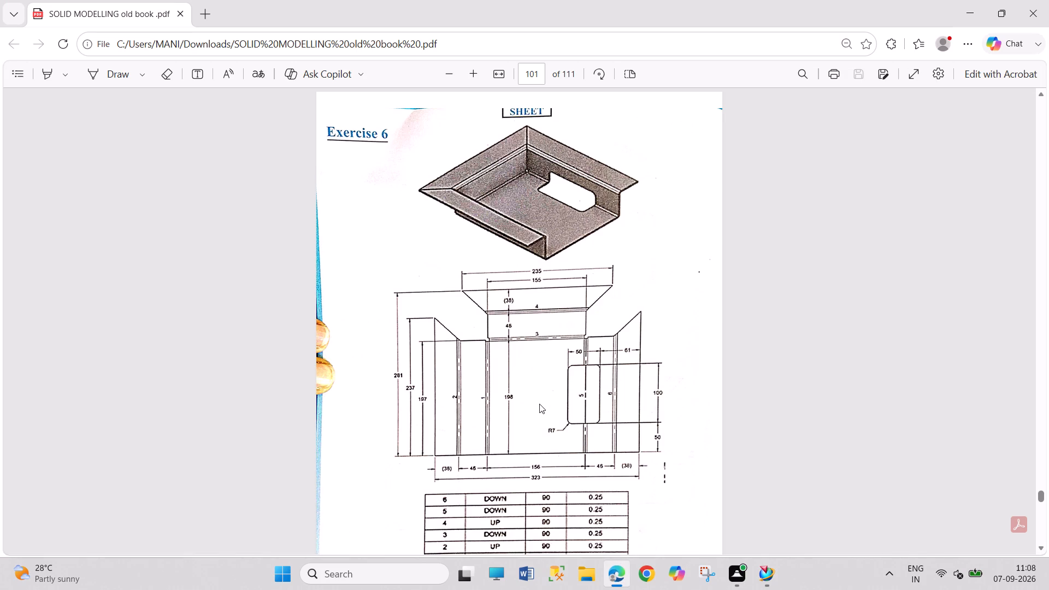
pyautogui.scroll(-7, 539, 404)
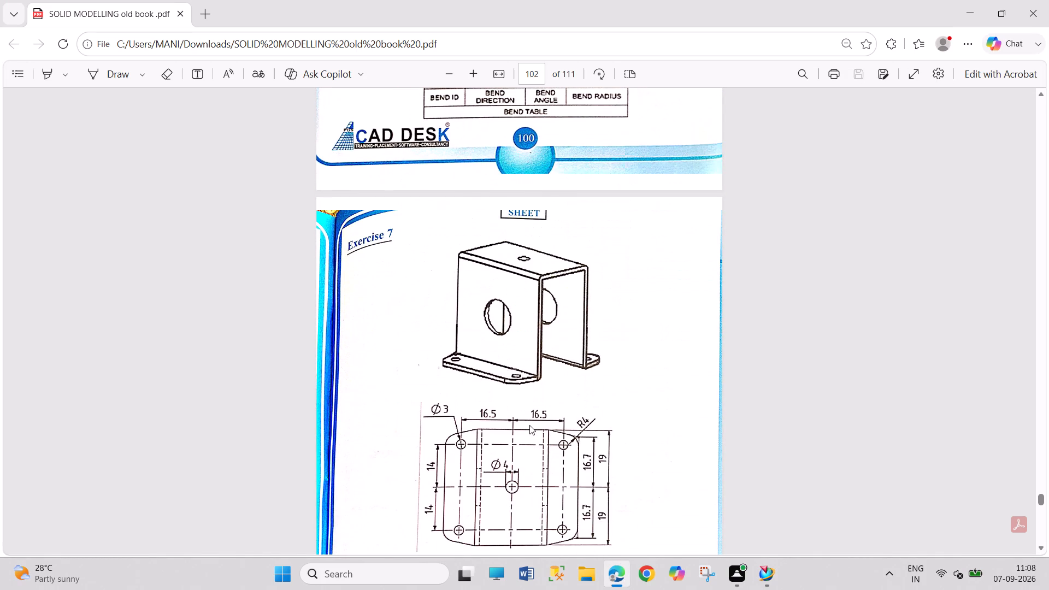
pyautogui.scroll(-7, 529, 427)
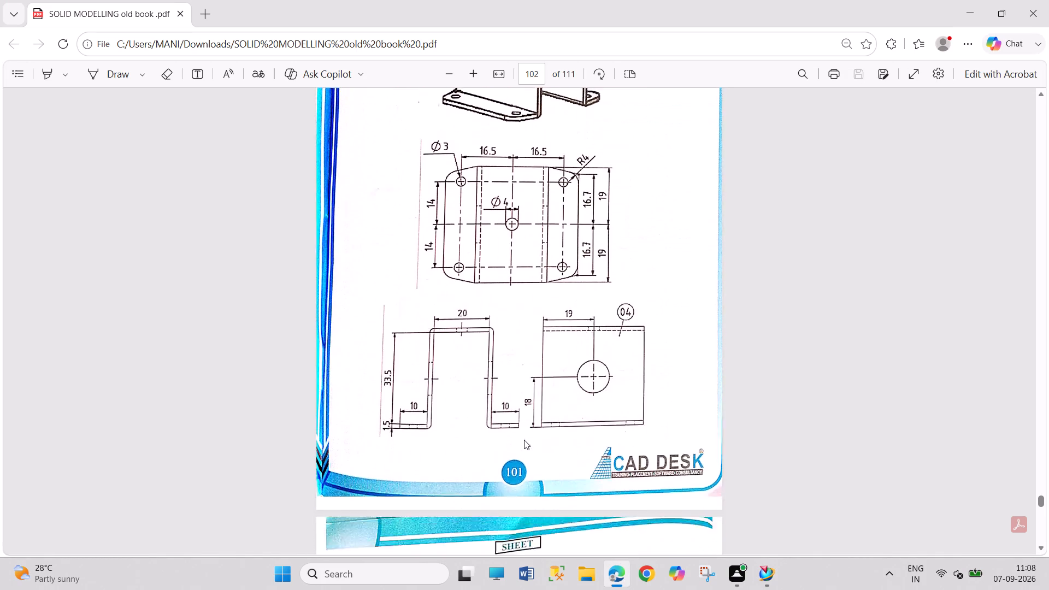
pyautogui.scroll(-4, 524, 440)
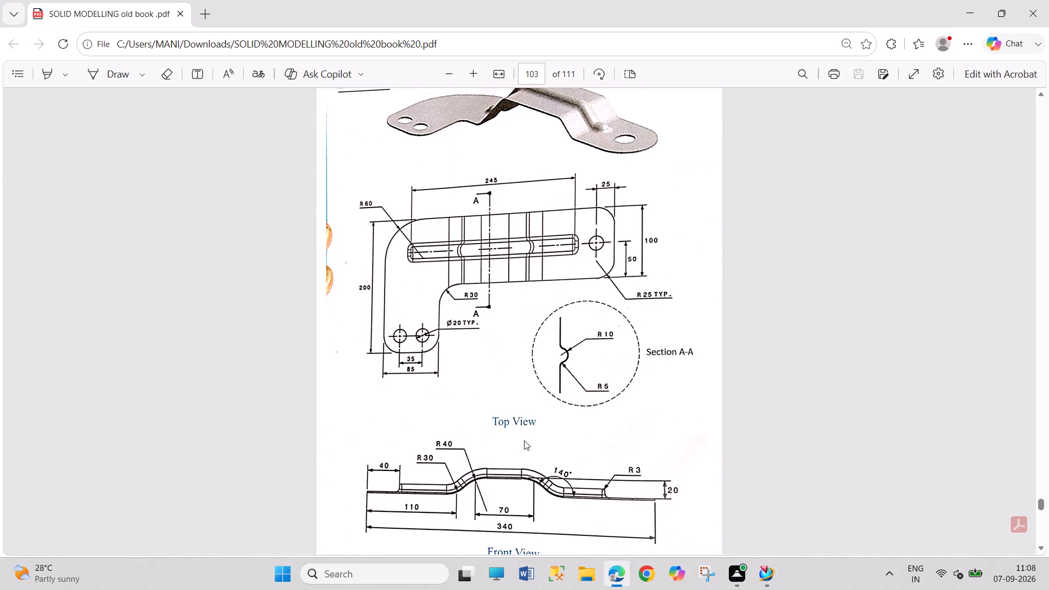
pyautogui.scroll(-8, 522, 445)
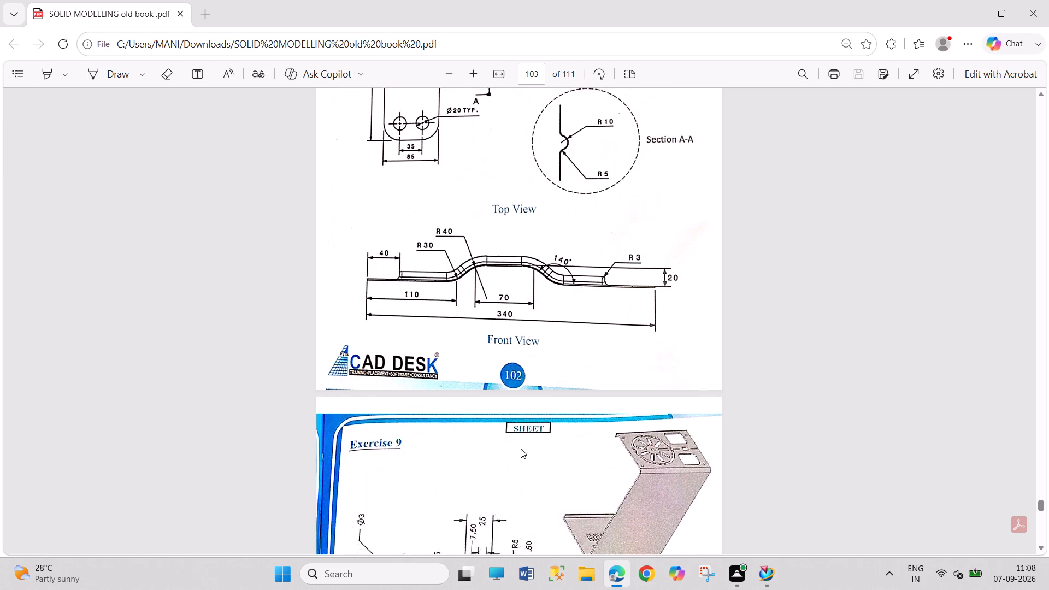
pyautogui.scroll(-5, 521, 449)
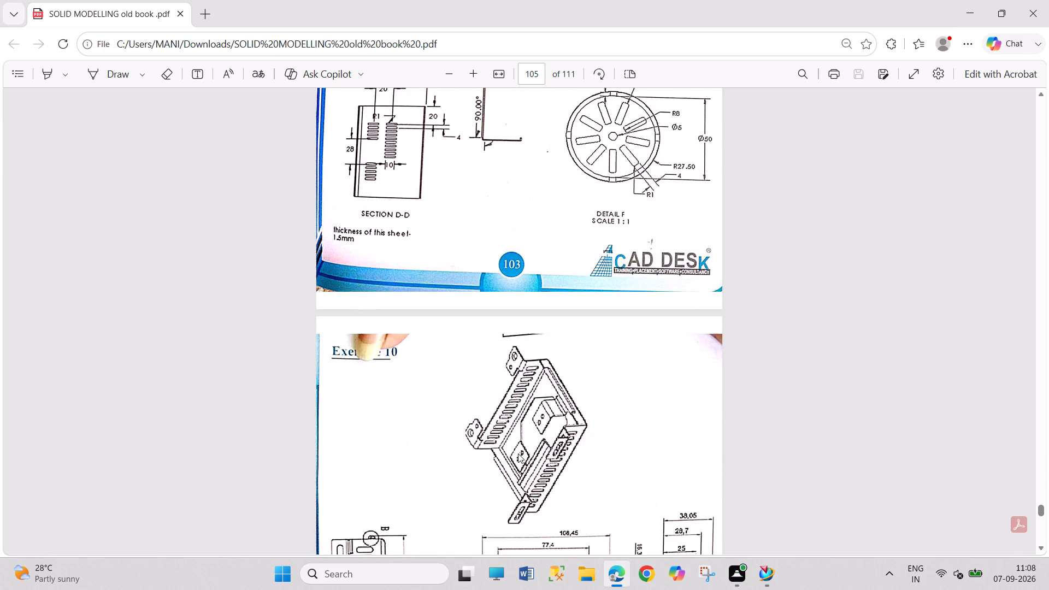
pyautogui.scroll(-10, 518, 453)
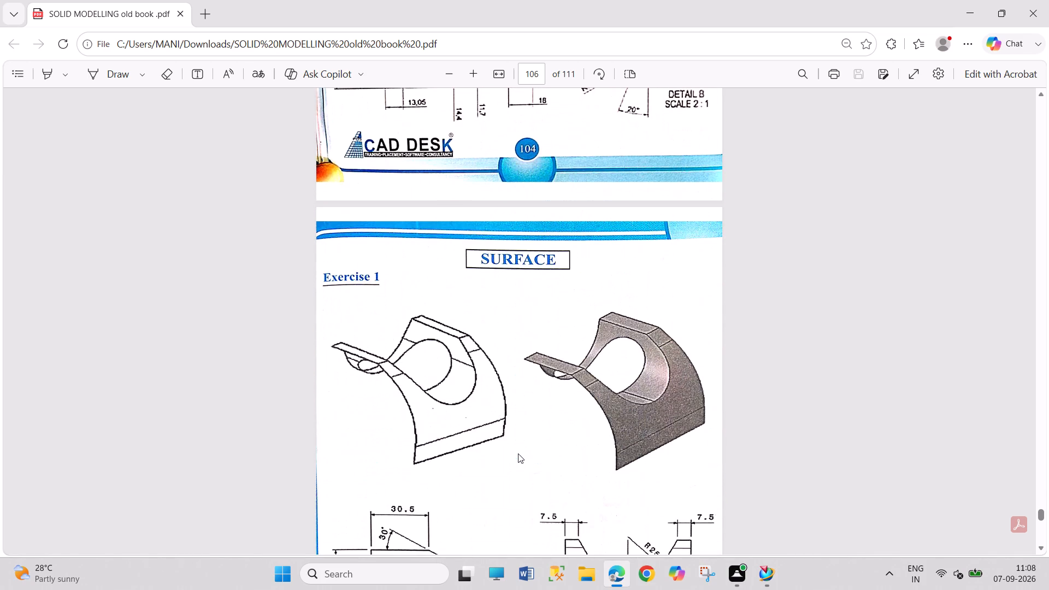
# Look through the workbook's surface exercises 1 to 6, up to the last page.
pyautogui.scroll(-10, 517, 456)
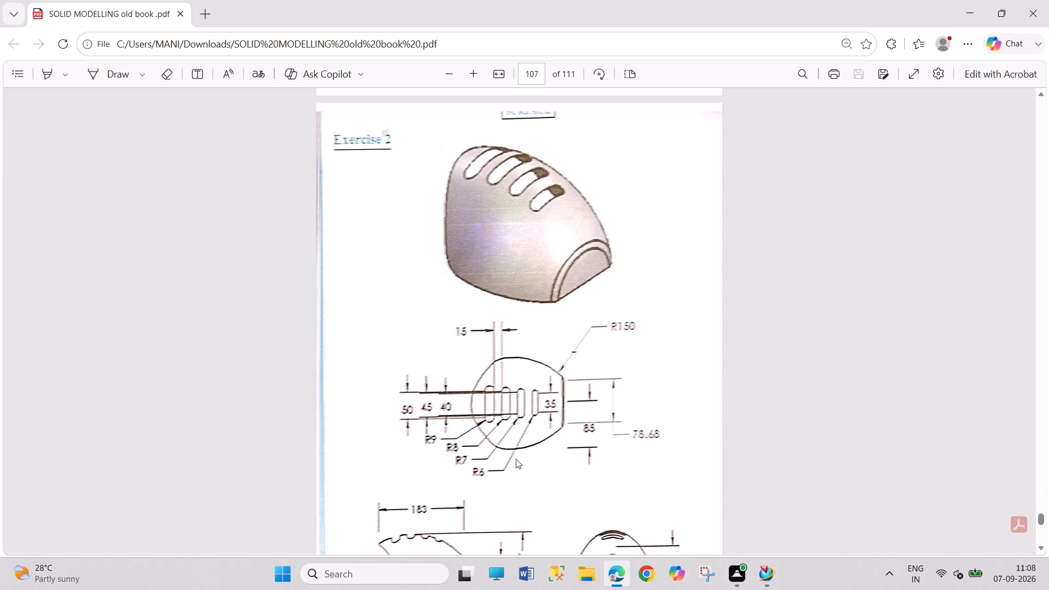
pyautogui.scroll(-10, 516, 459)
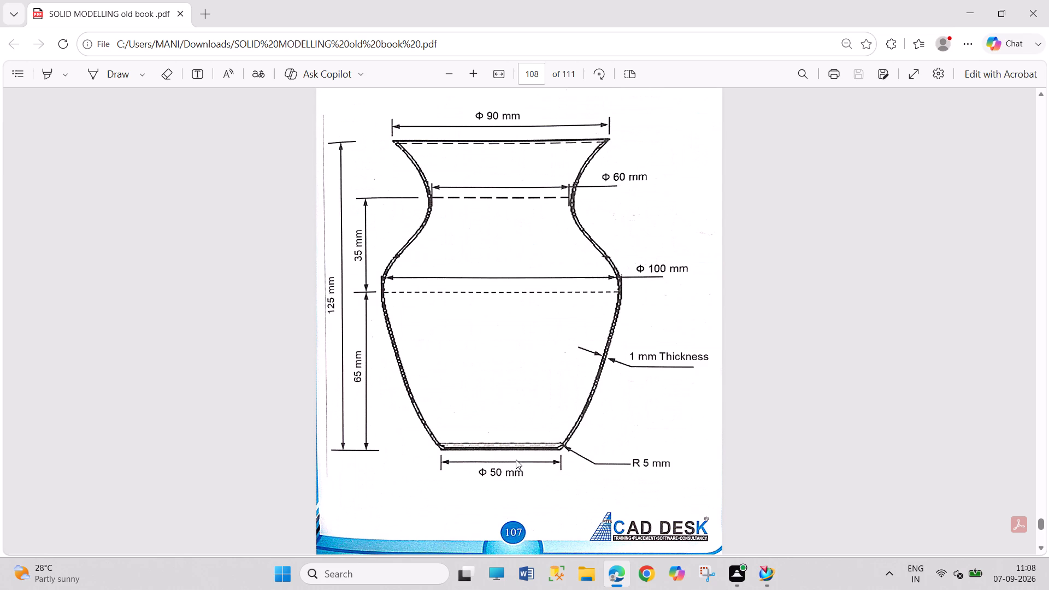
pyautogui.scroll(-3, 516, 459)
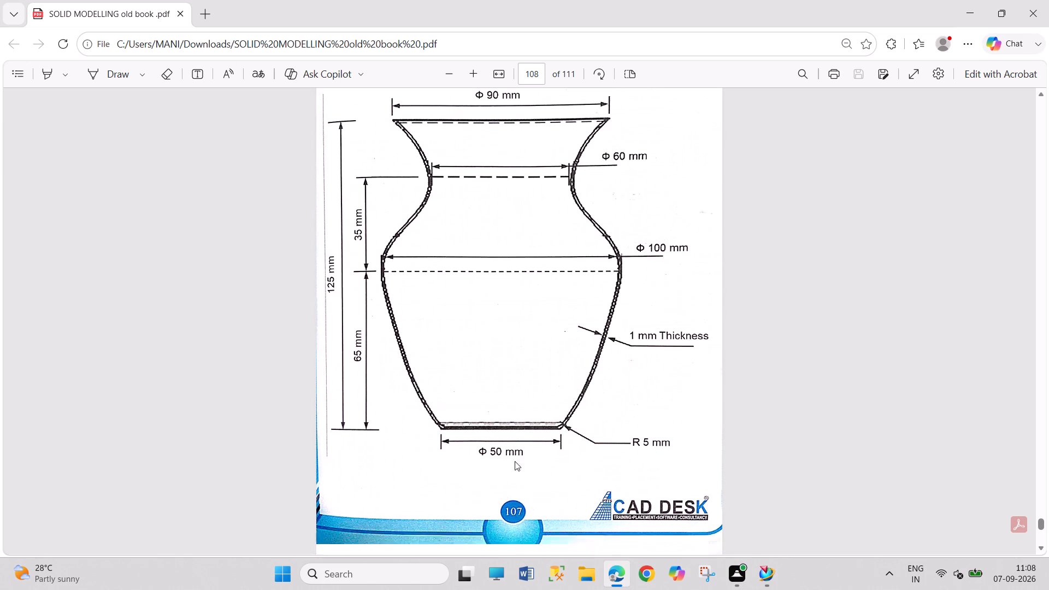
pyautogui.scroll(-12, 515, 461)
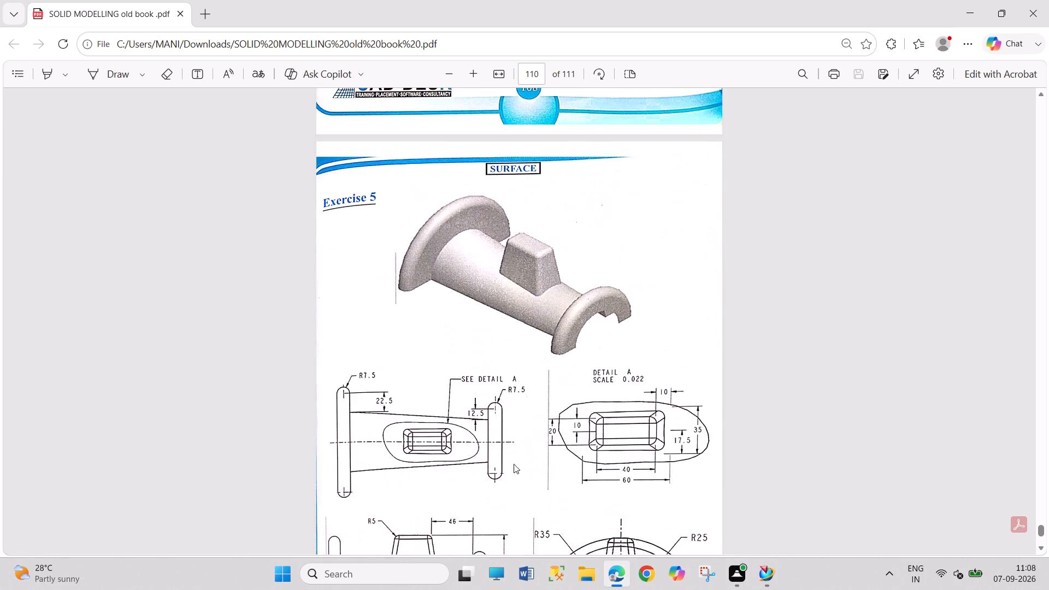
pyautogui.scroll(-9, 514, 464)
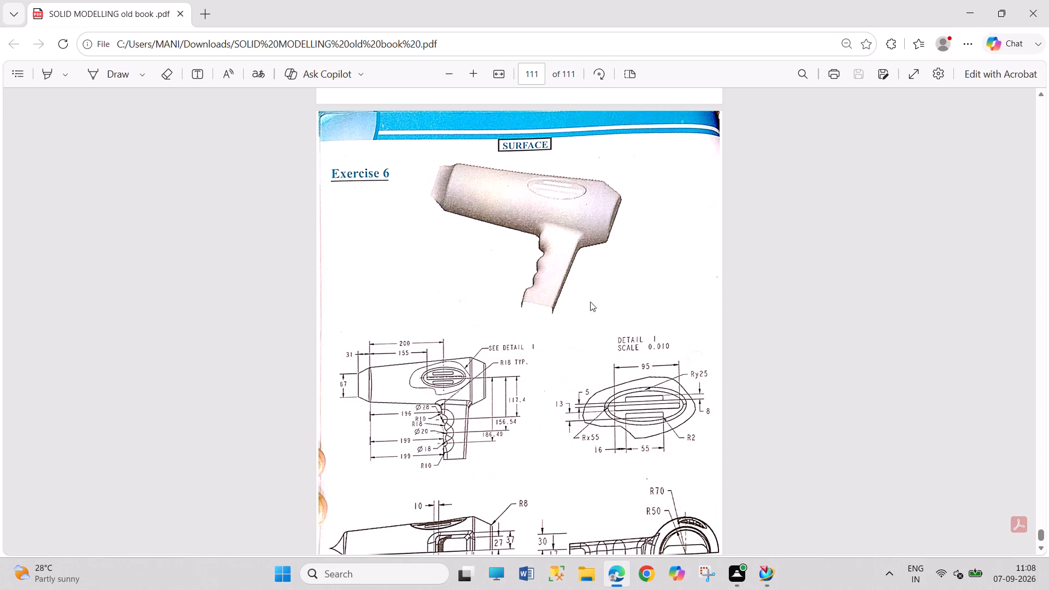
# Examine the dimensioned views and detail of the hair dryer in surface Exercise 6.
pyautogui.scroll(-2, 439, 340)
pyautogui.scroll(2, 439, 340)
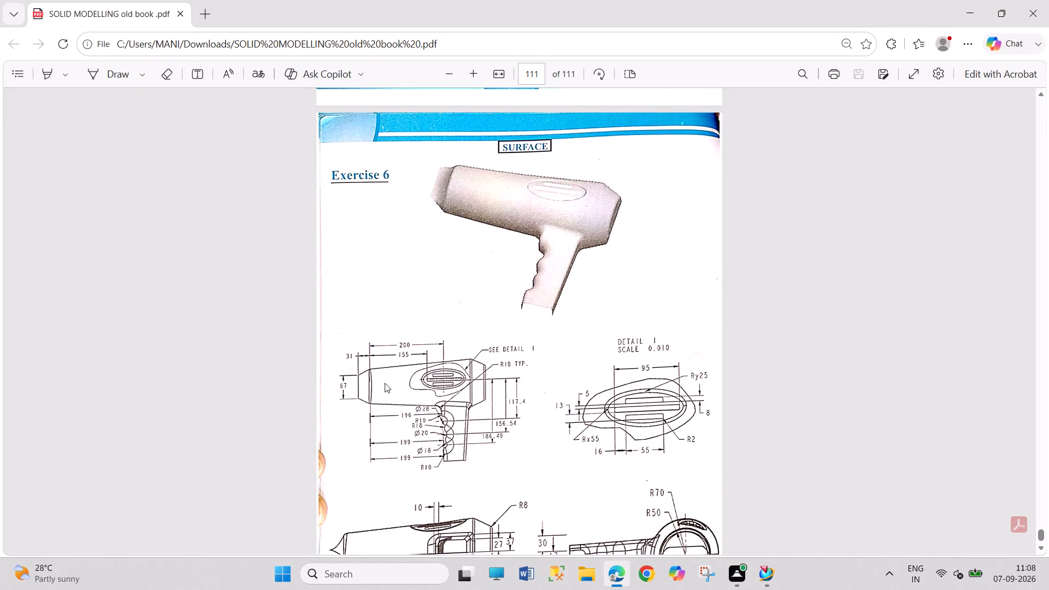
pyautogui.scroll(-3, 531, 437)
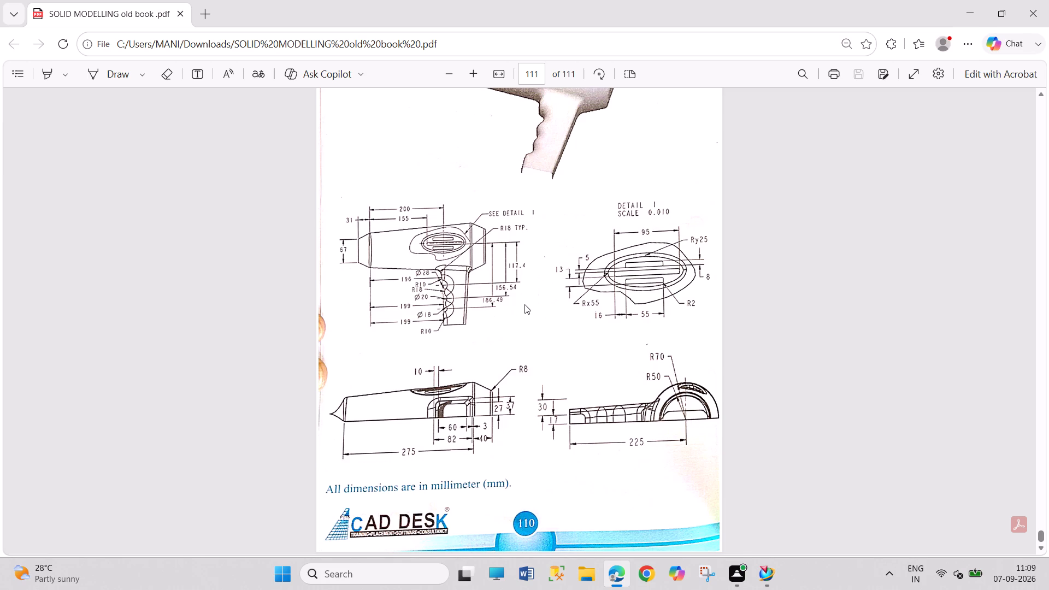
pyautogui.scroll(-6, 505, 303)
pyautogui.scroll(1, 498, 306)
pyautogui.scroll(-6, 498, 306)
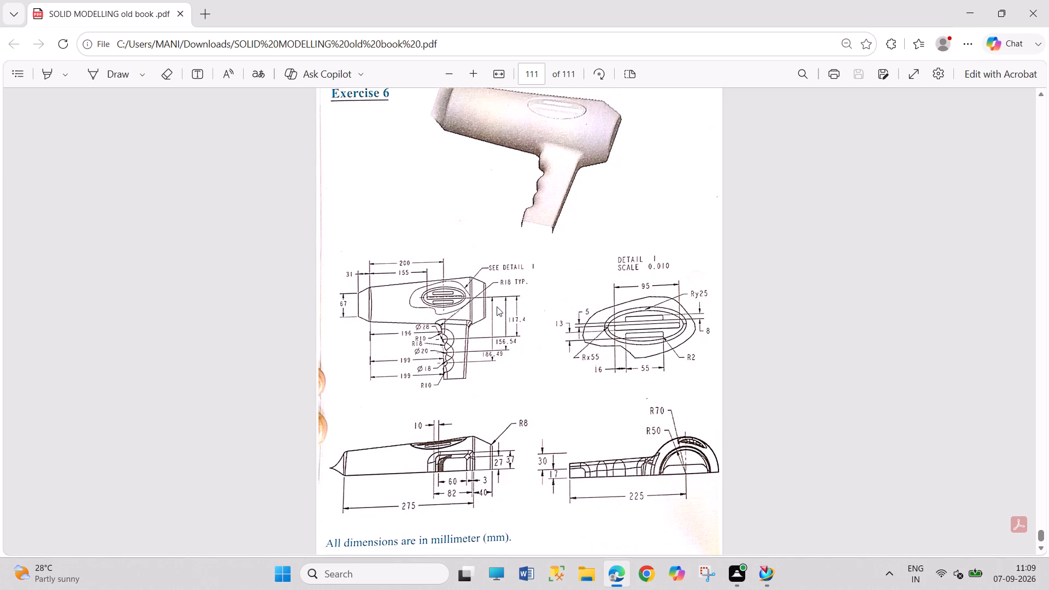
pyautogui.scroll(-7, 496, 307)
pyautogui.scroll(6, 496, 307)
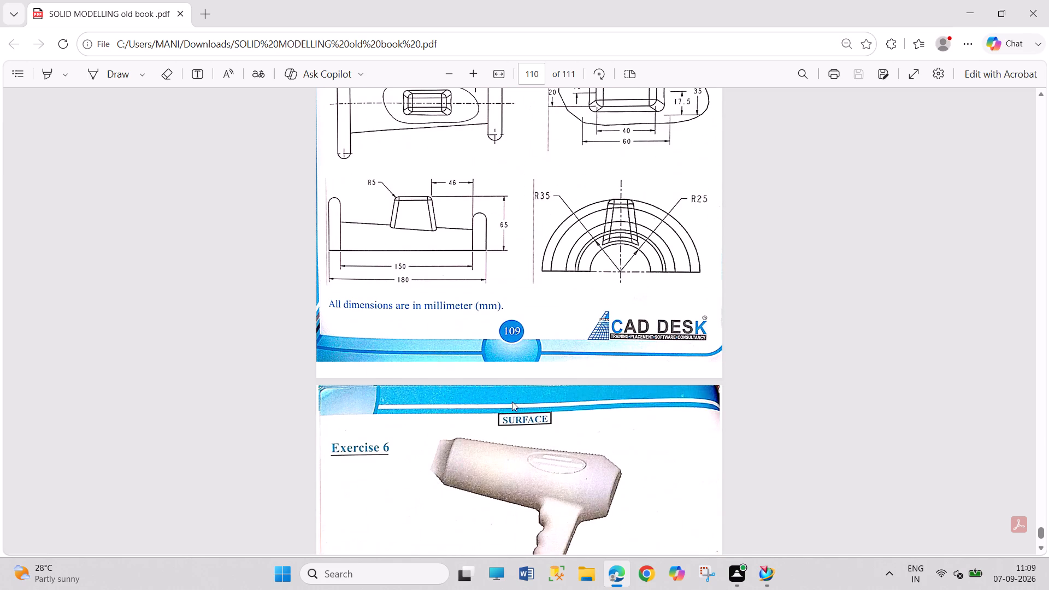
# Return to the workbook's cover and look through the sketcher drawings on book pages 1 to 3.
pyautogui.moveTo(1048, 528); pyautogui.dragTo(1048, 210)
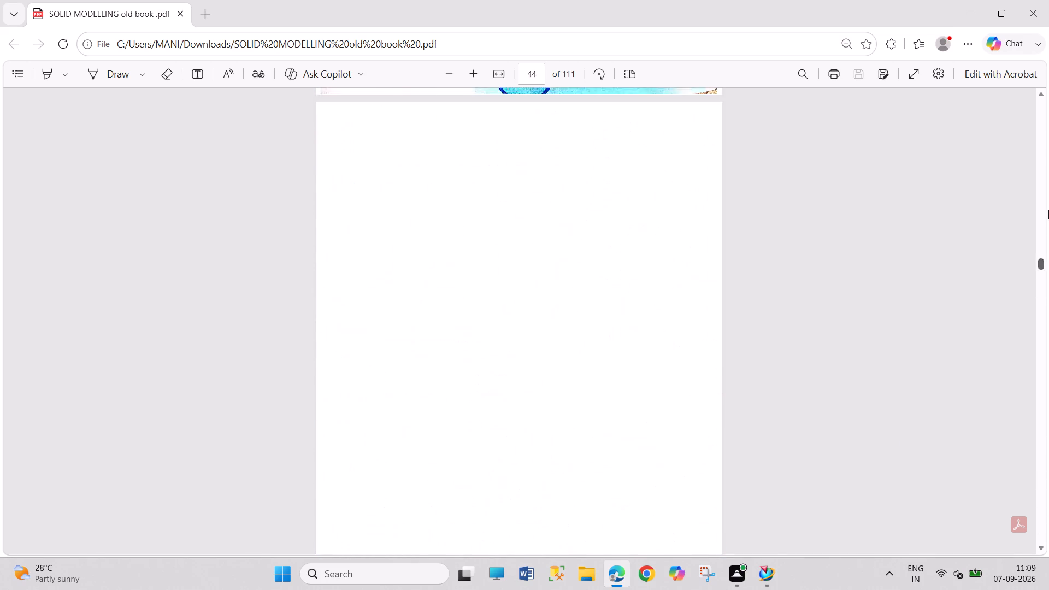
pyautogui.moveTo(1048, 210); pyautogui.dragTo(1048, 97)
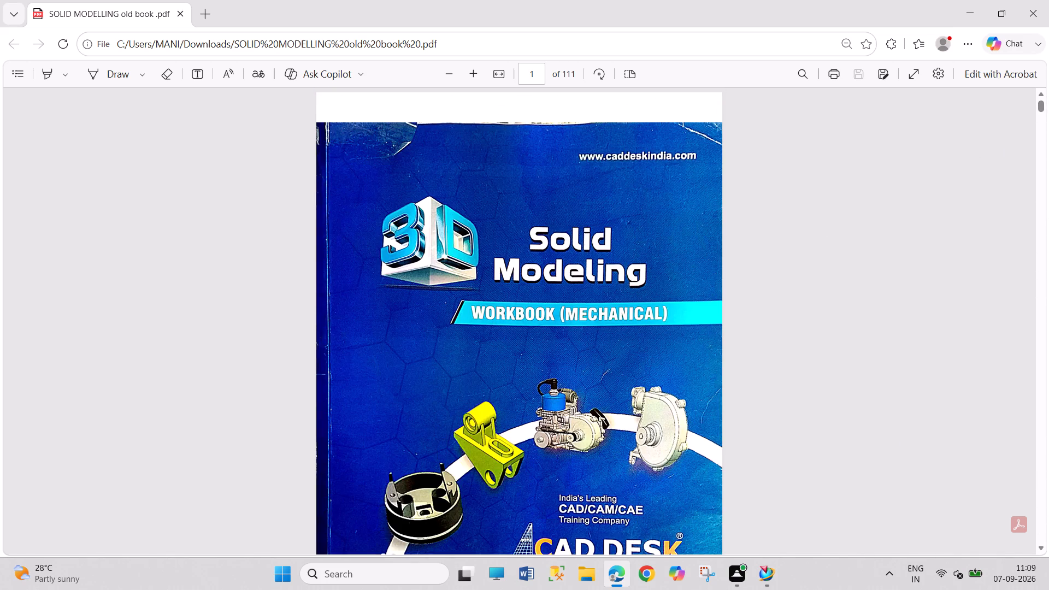
pyautogui.scroll(-14, 621, 281)
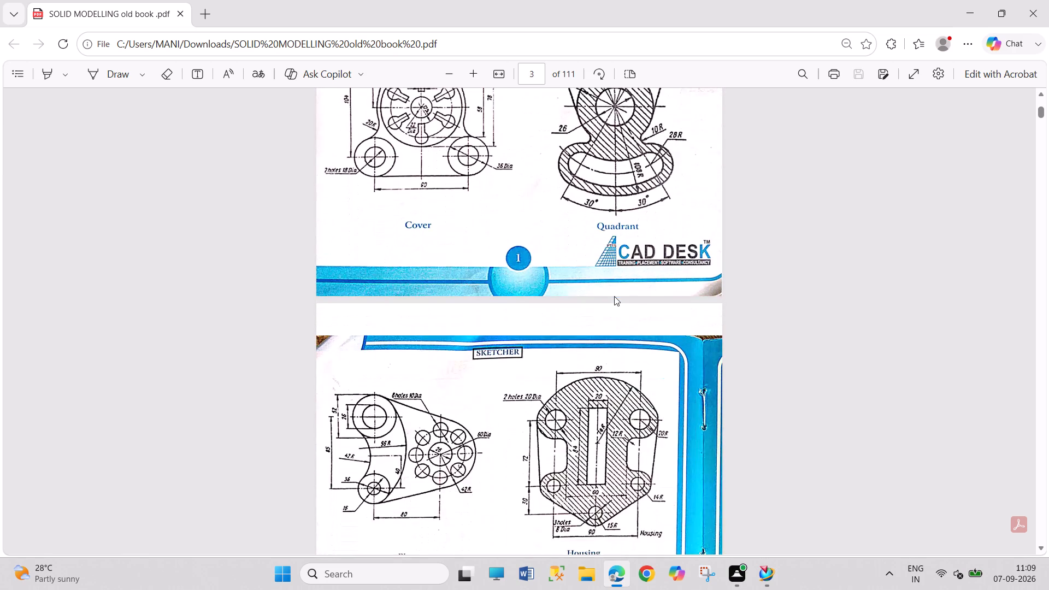
pyautogui.scroll(-11, 614, 296)
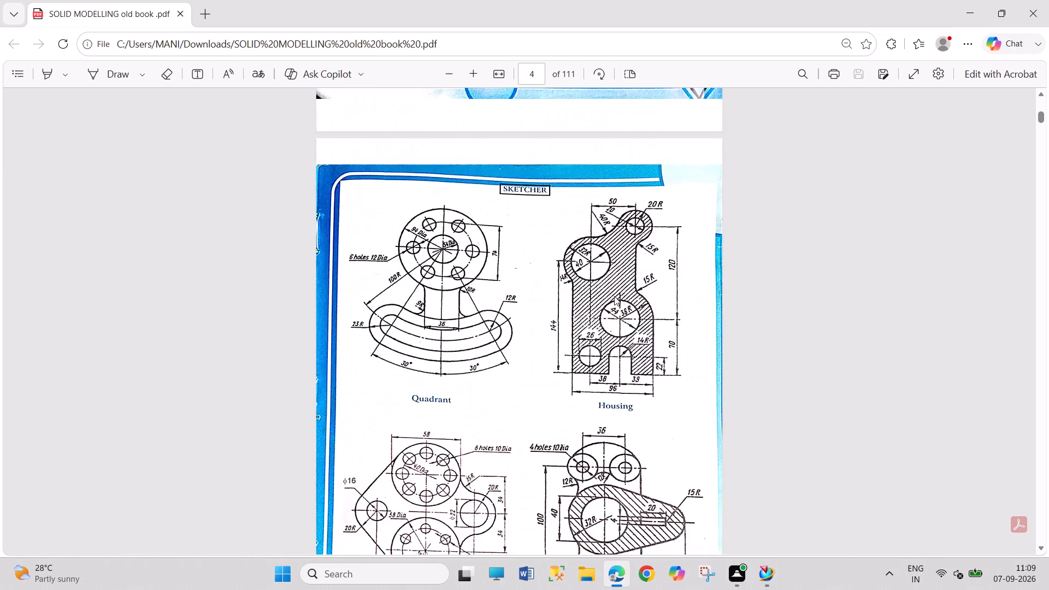
pyautogui.scroll(-4, 614, 296)
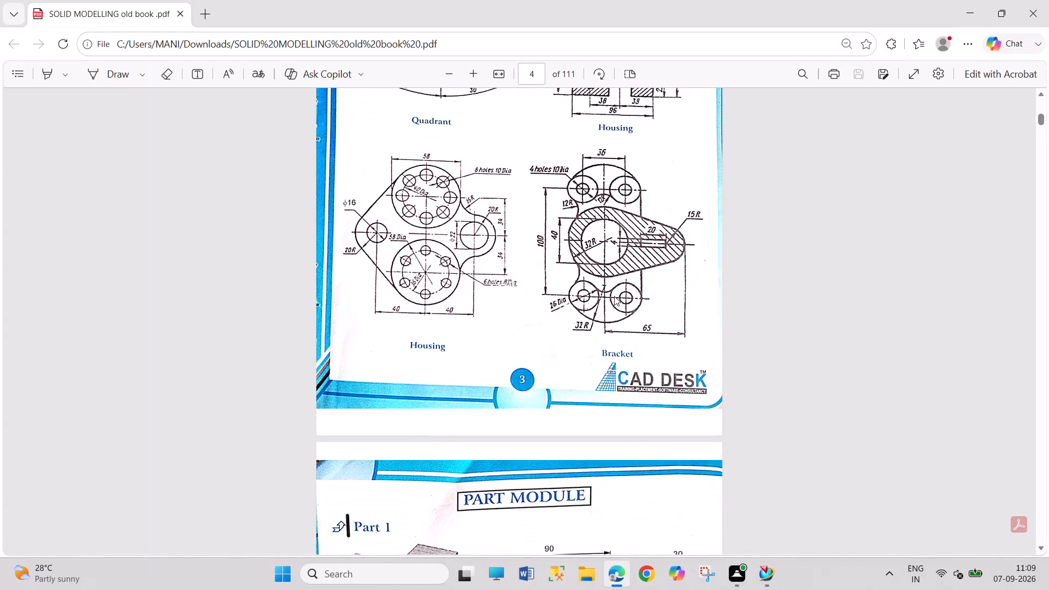
# Look through the Part Module drawings and dimensions of Parts 1 to 8.
pyautogui.scroll(-7, 614, 296)
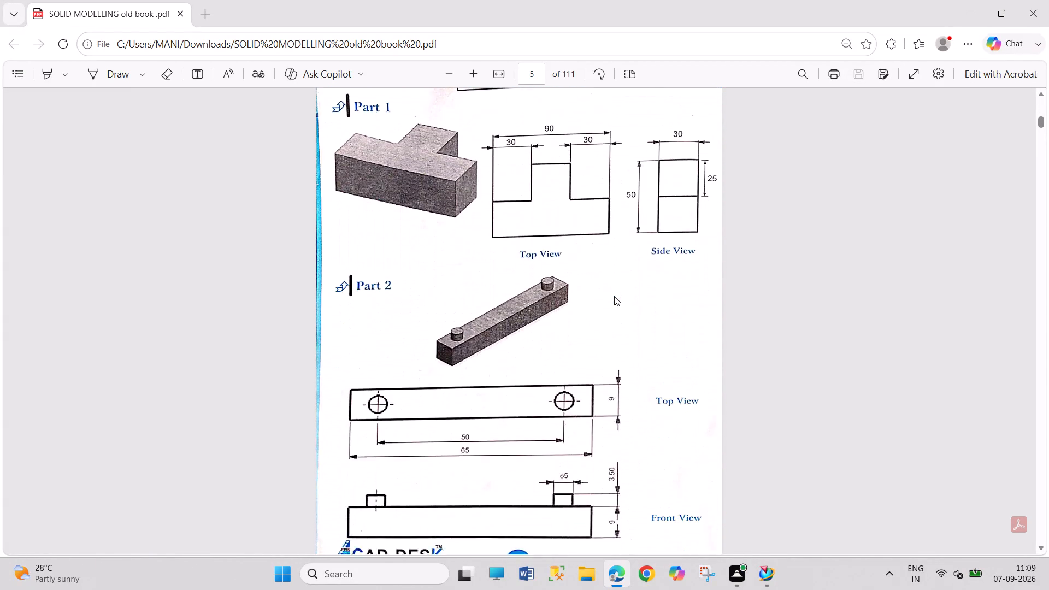
pyautogui.scroll(-1, 614, 296)
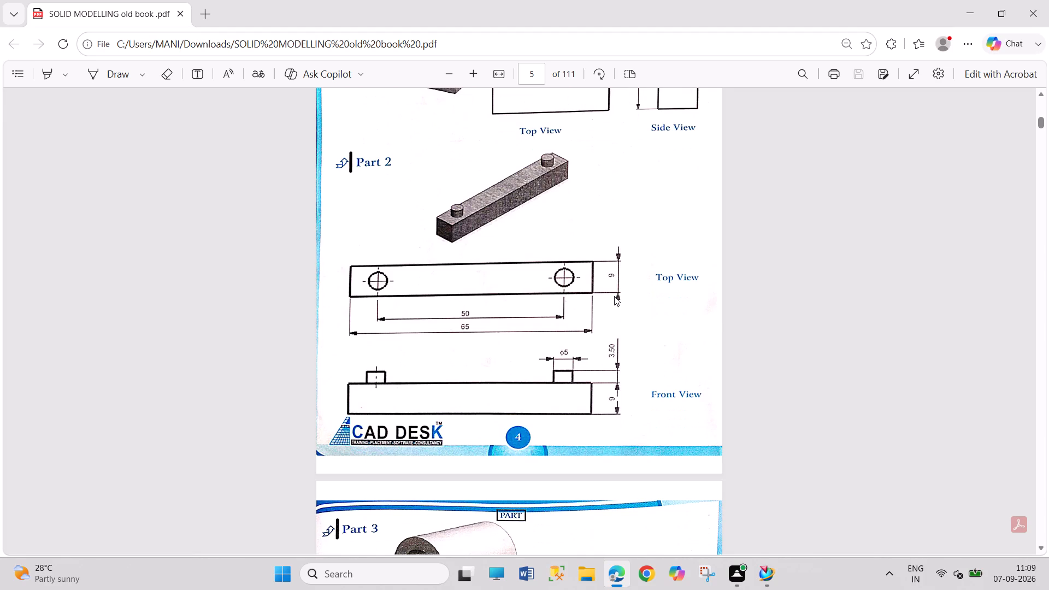
pyautogui.scroll(-6, 614, 296)
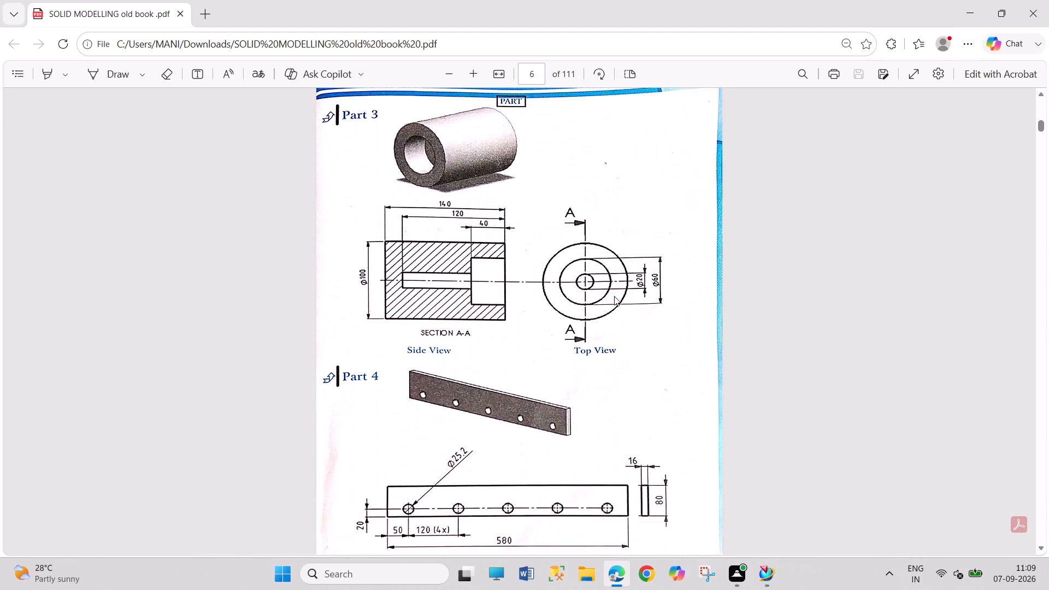
pyautogui.scroll(-6, 614, 296)
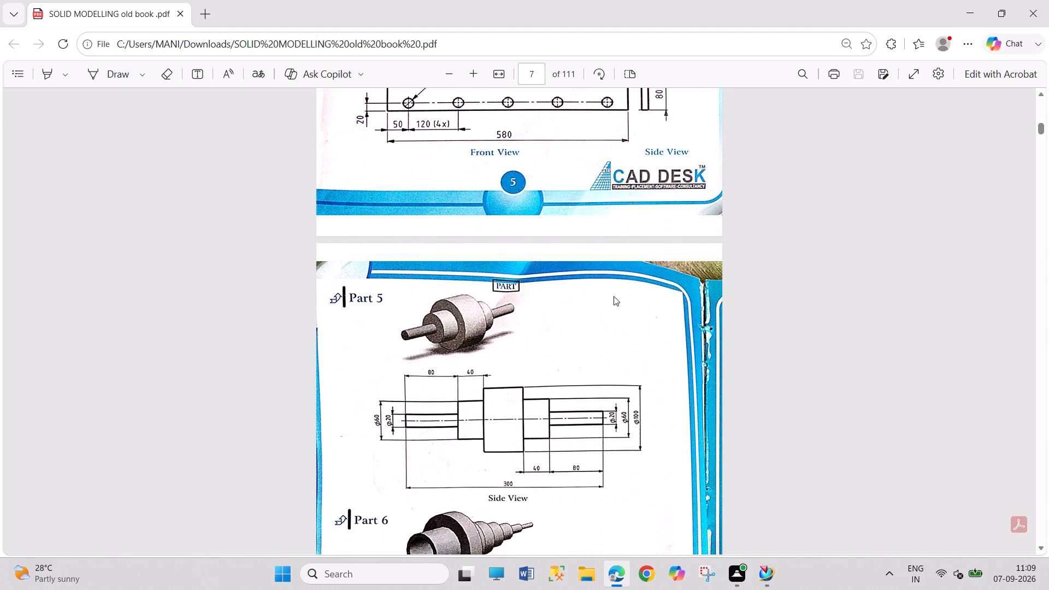
pyautogui.scroll(-3, 614, 296)
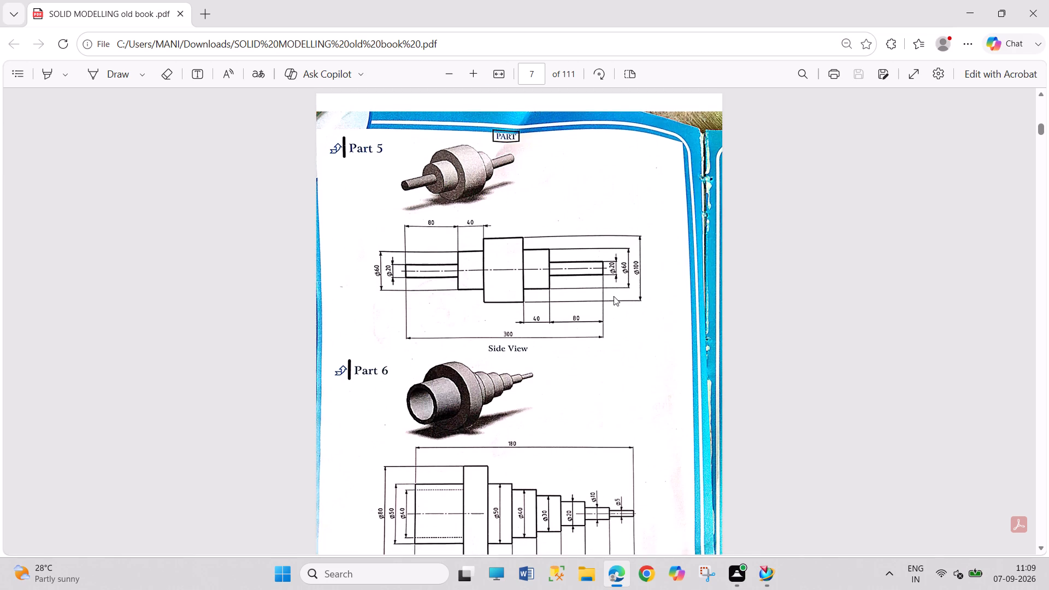
pyautogui.scroll(-6, 614, 296)
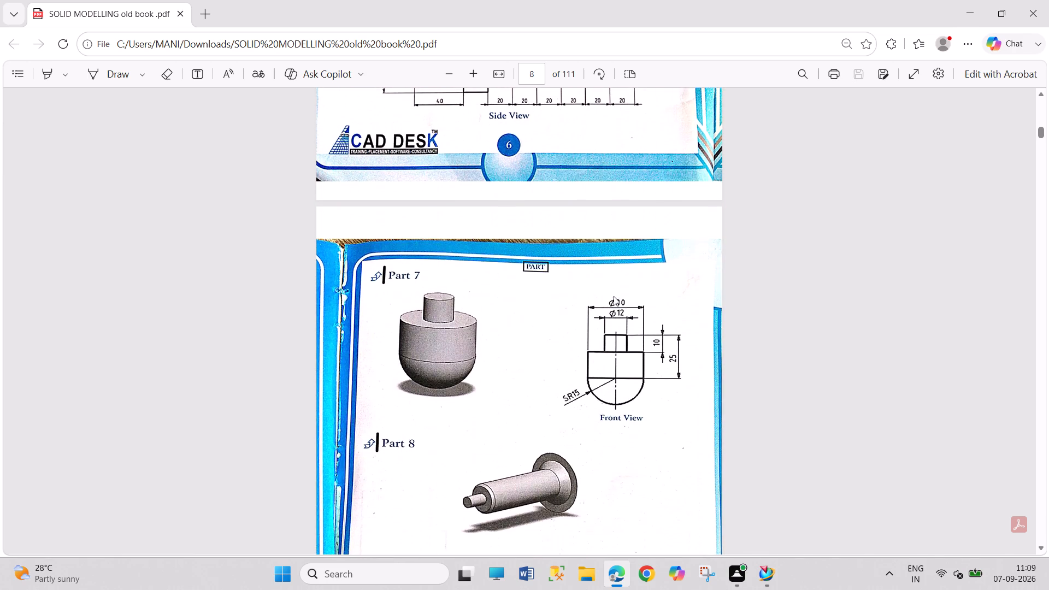
pyautogui.scroll(-2, 614, 296)
pyautogui.scroll(1, 614, 296)
pyautogui.scroll(-3, 614, 296)
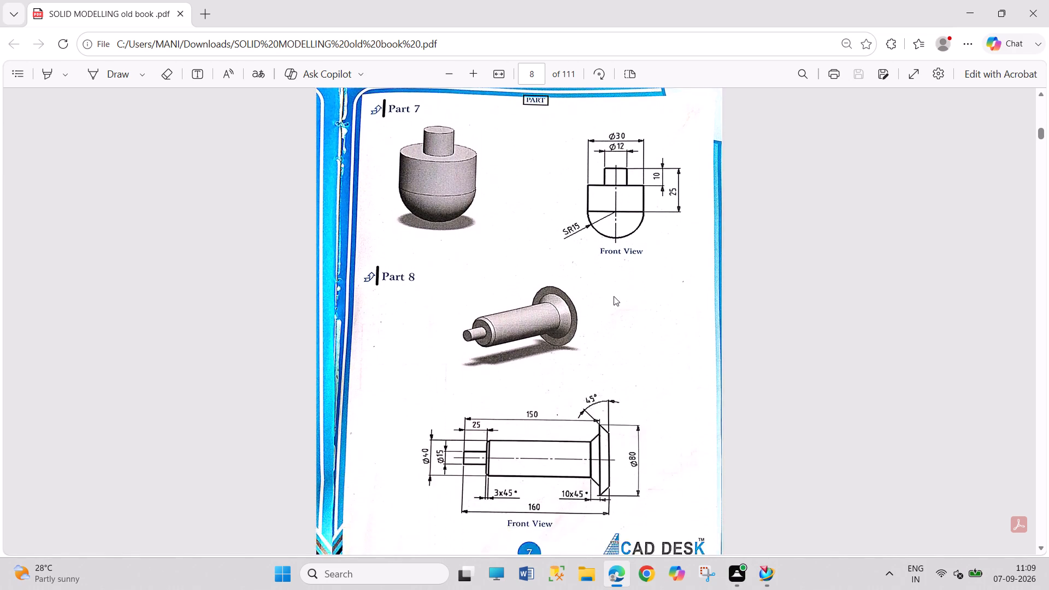
pyautogui.scroll(-3, 614, 296)
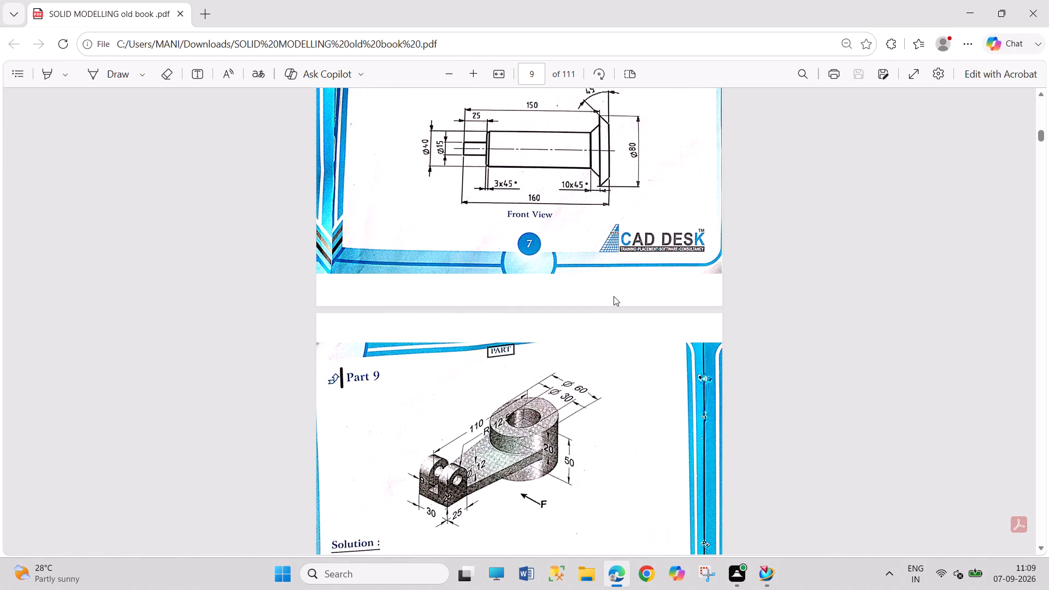
# Look through the pictorial views and solution drawings of Parts 9 to 12, going back over Part 12.
pyautogui.scroll(-4, 614, 296)
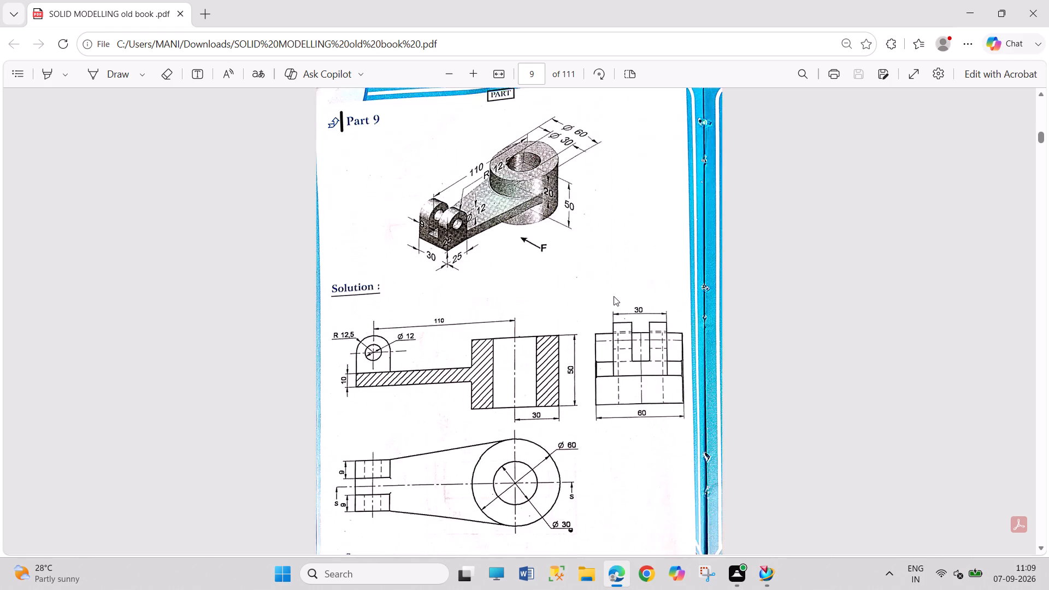
pyautogui.scroll(-8, 614, 296)
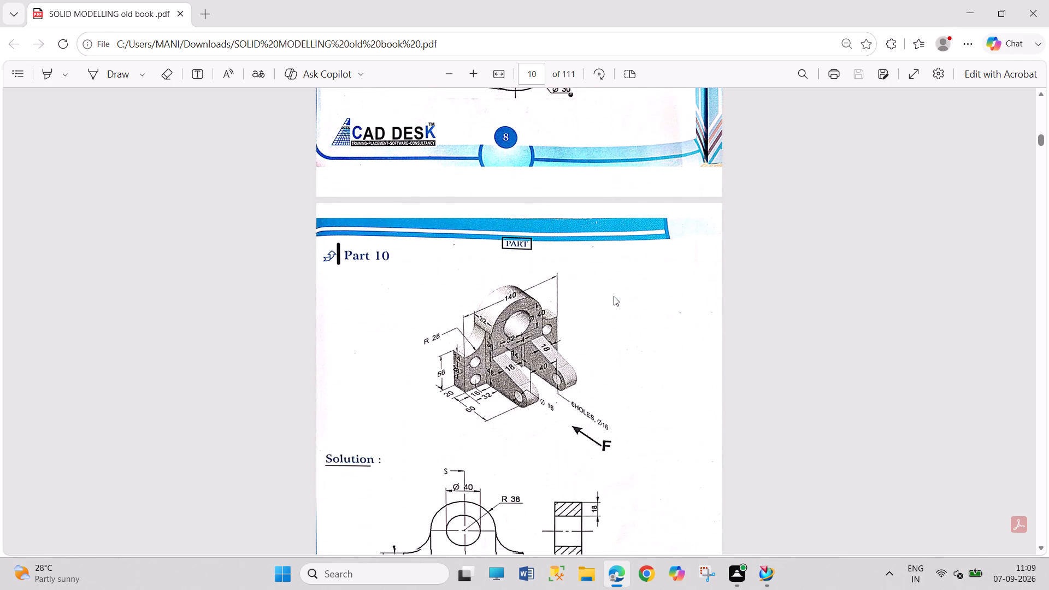
pyautogui.scroll(-10, 614, 296)
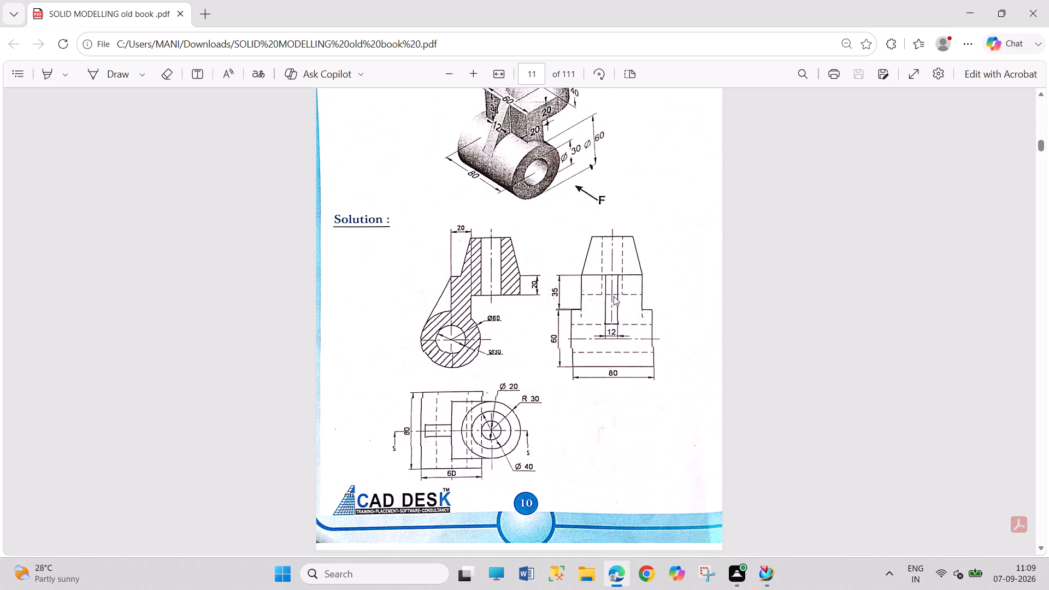
pyautogui.scroll(-10, 614, 296)
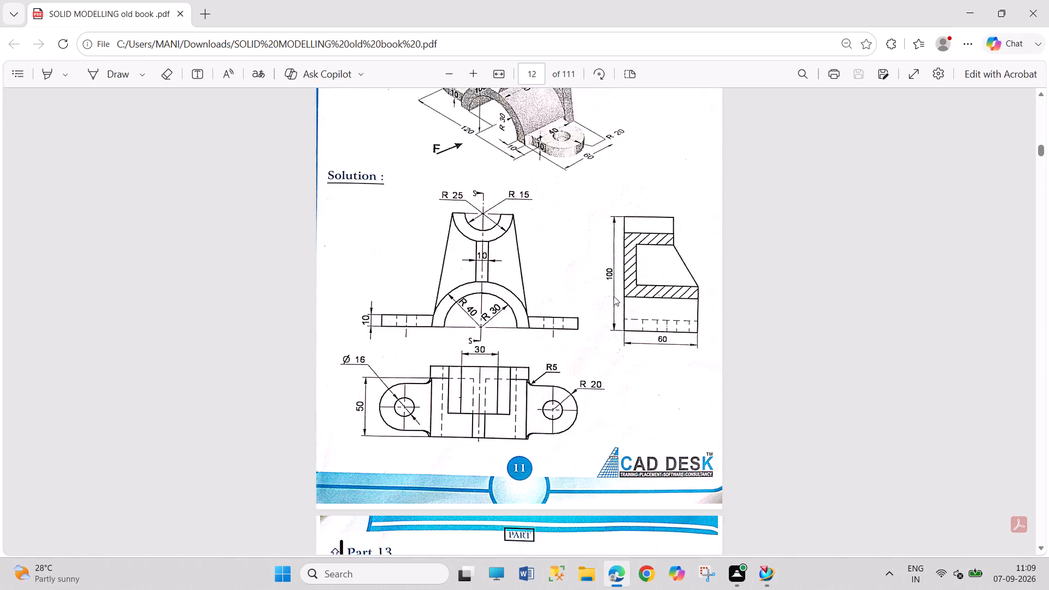
pyautogui.scroll(3, 614, 296)
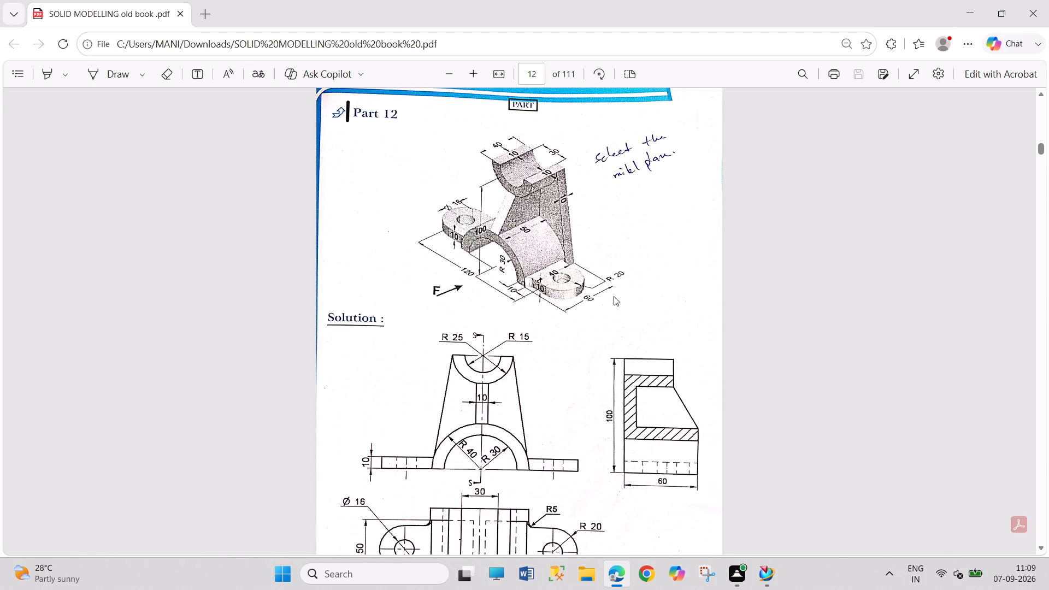
pyautogui.scroll(-5, 614, 296)
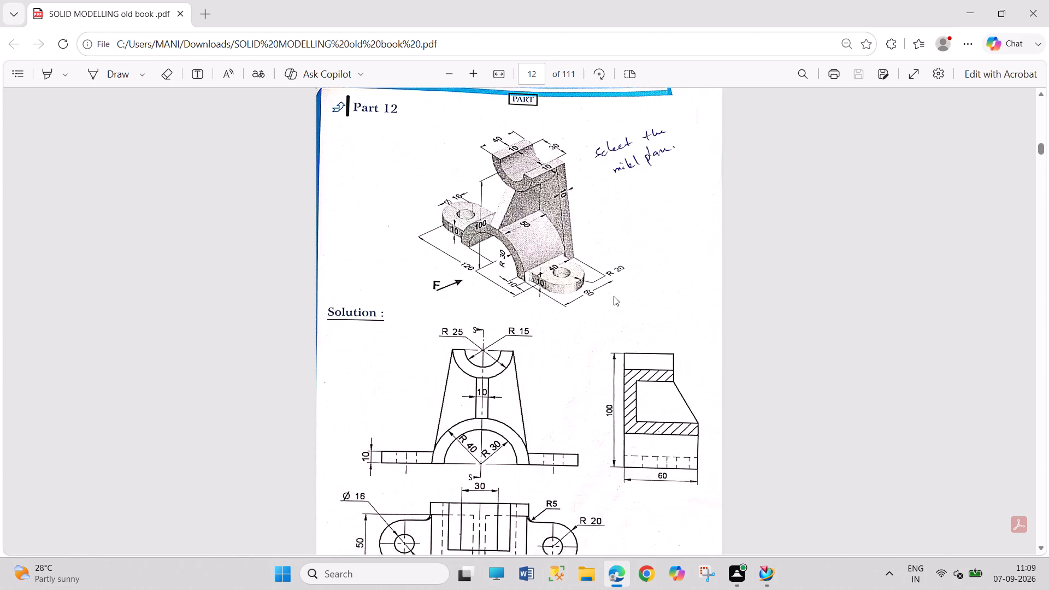
# Skim the part exercises that follow Part 12, up to Part 18.
pyautogui.scroll(-3, 614, 296)
pyautogui.rightClick(614, 296)
pyautogui.scroll(-19, 614, 296)
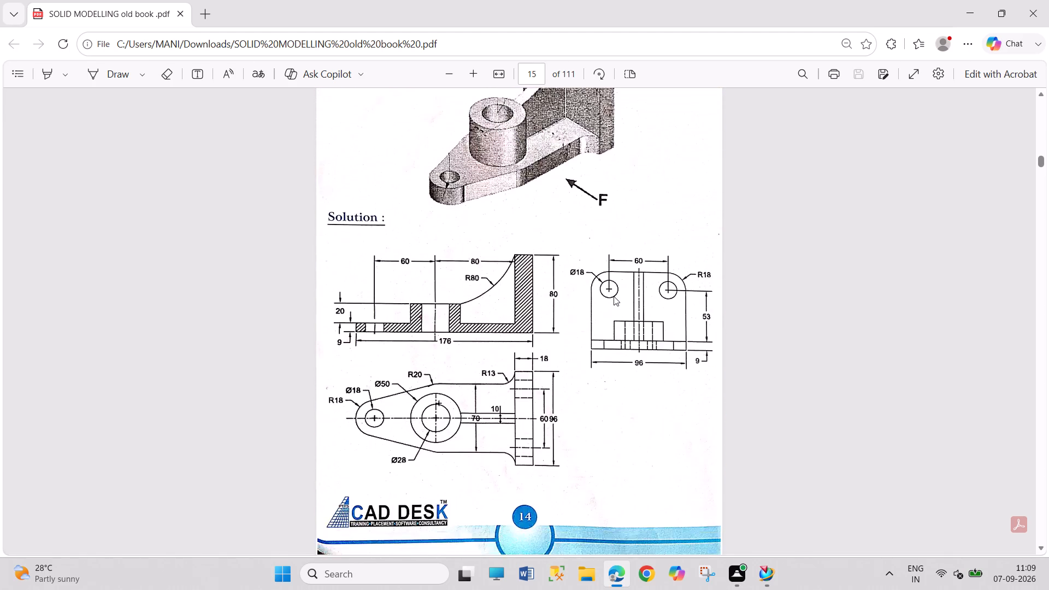
pyautogui.scroll(-18, 614, 296)
pyautogui.scroll(-6, 614, 296)
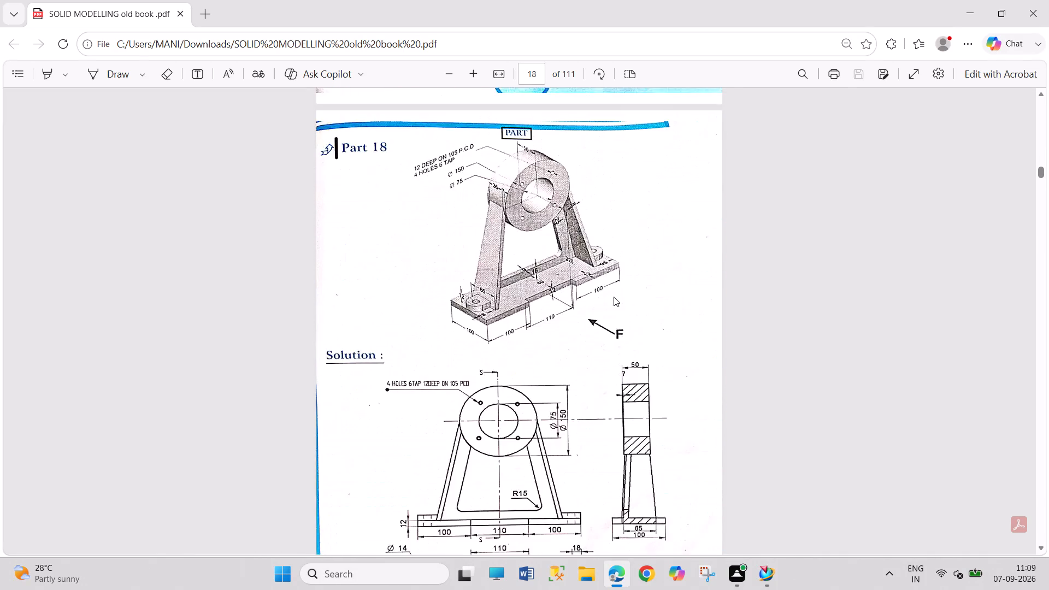
# Look through the solid model problems given as two-view projections, up to the Crank Shaft drawing.
pyautogui.scroll(-19, 614, 297)
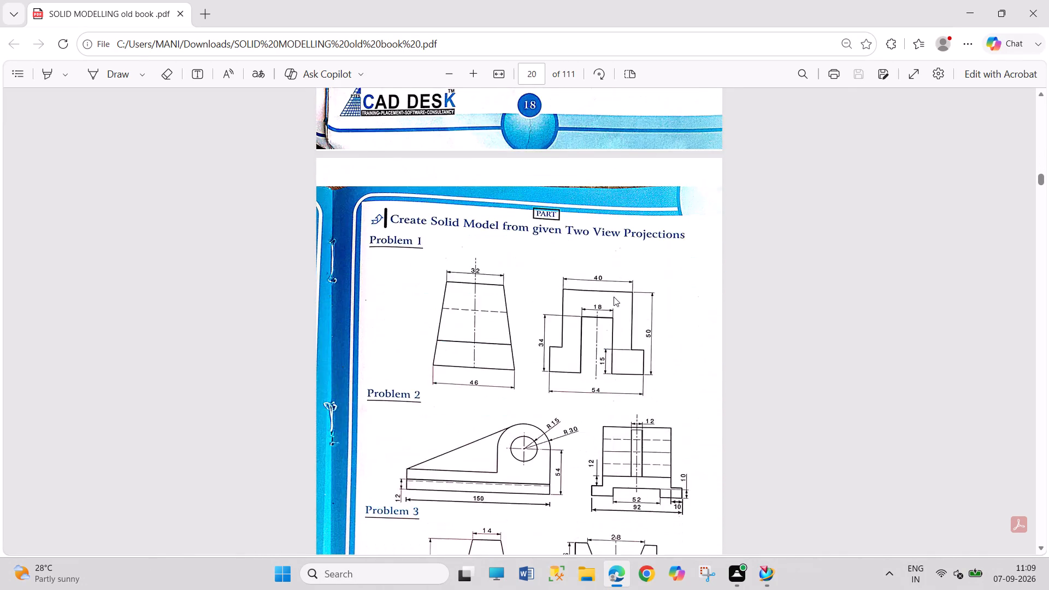
pyautogui.scroll(-17, 614, 297)
pyautogui.scroll(-5, 614, 297)
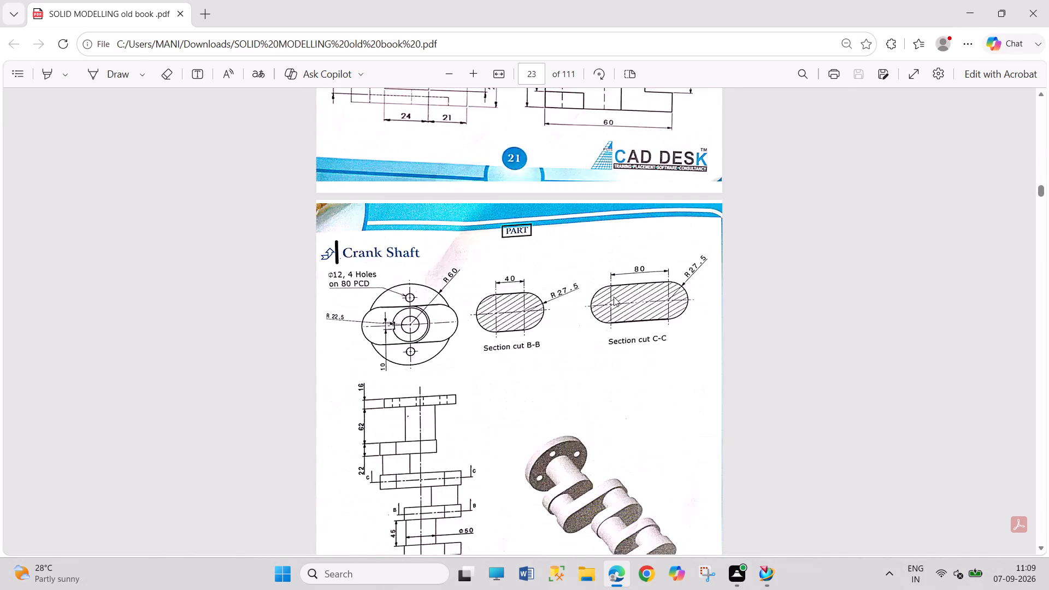
# Look through the remaining part drawings after the Crank Shaft and on to Assembly 1's Part 4 in the Assembly Module.
pyautogui.scroll(-11, 614, 298)
pyautogui.scroll(-12, 614, 298)
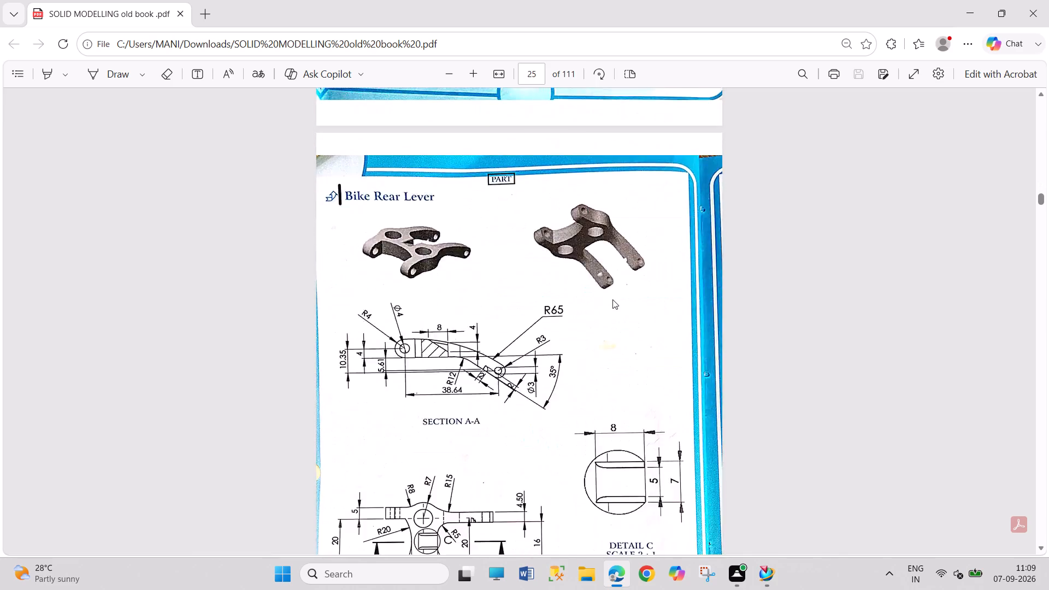
pyautogui.scroll(-20, 612, 299)
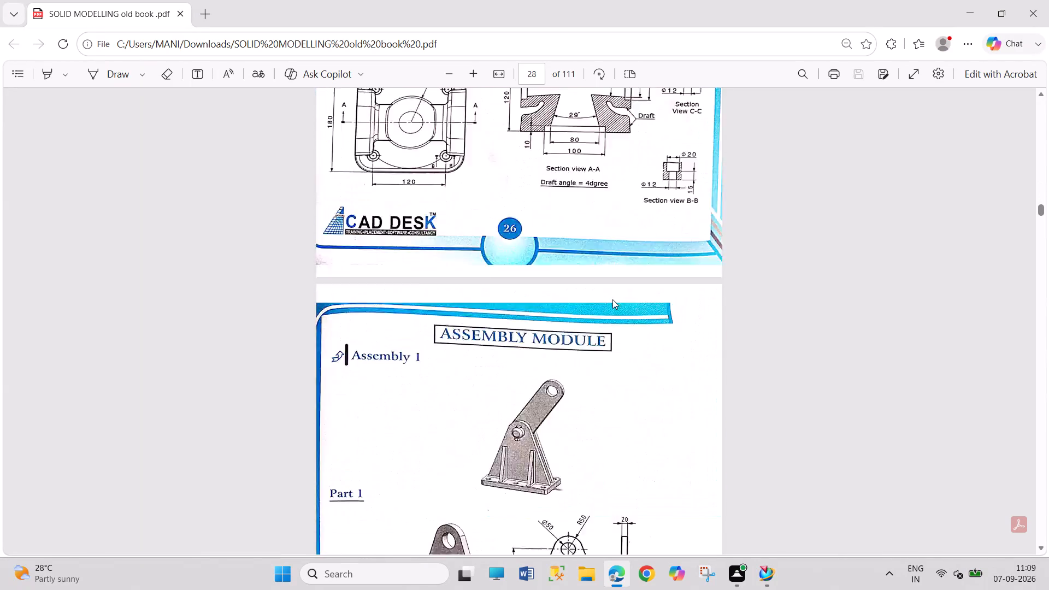
pyautogui.scroll(-11, 612, 299)
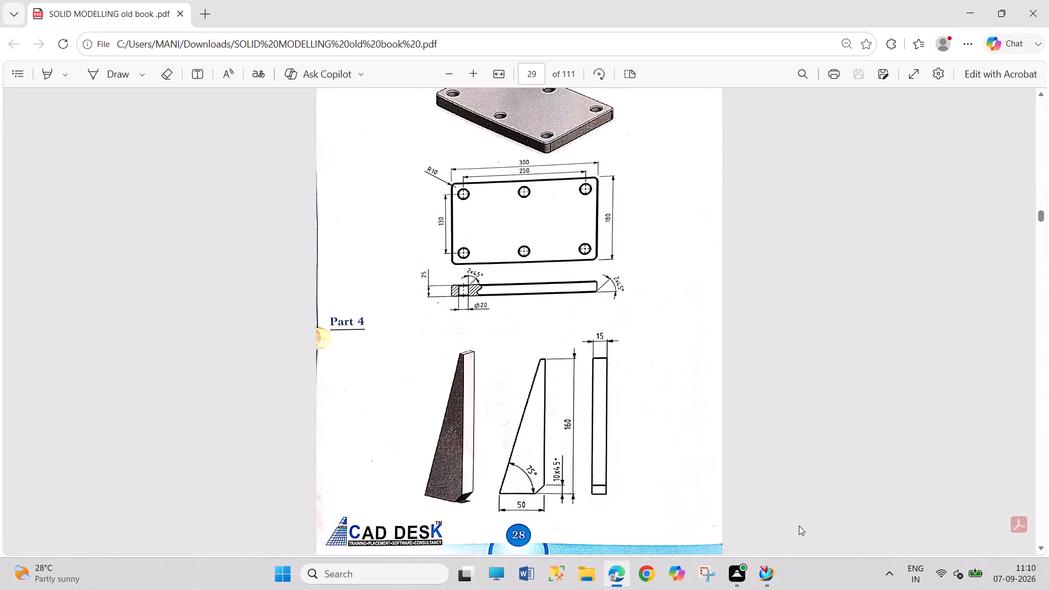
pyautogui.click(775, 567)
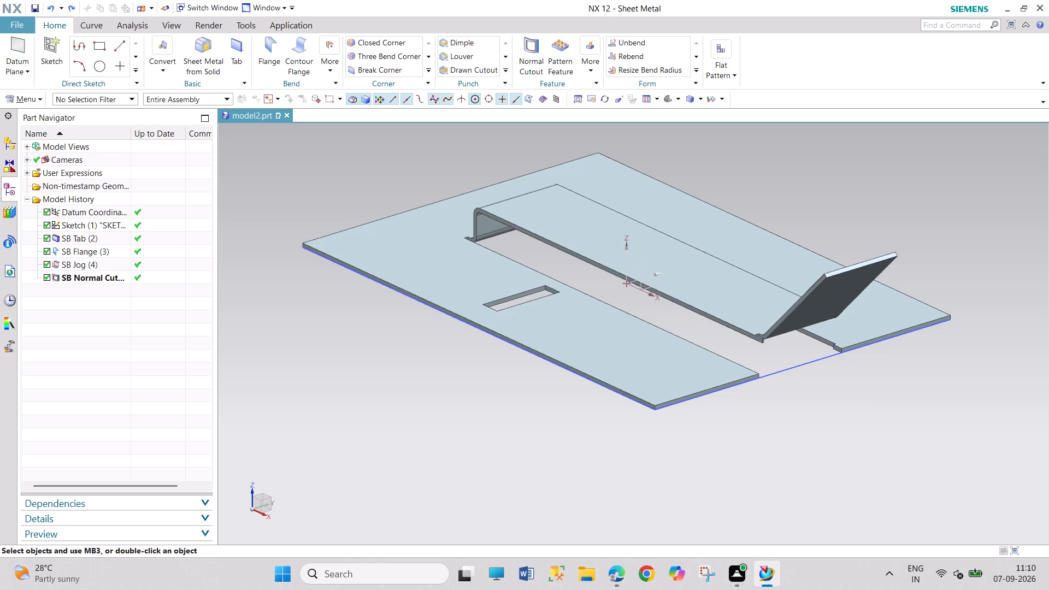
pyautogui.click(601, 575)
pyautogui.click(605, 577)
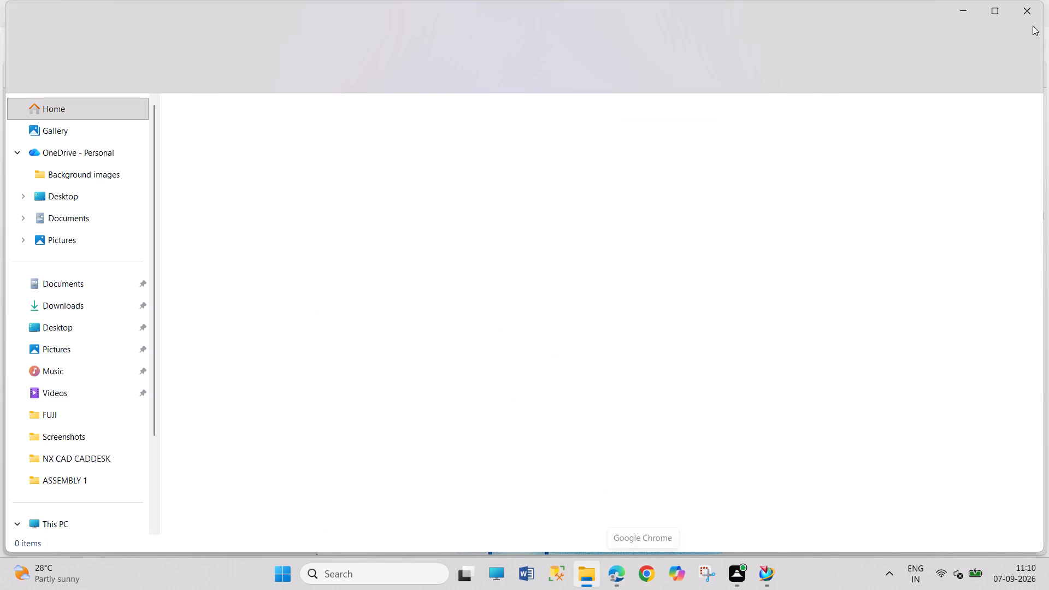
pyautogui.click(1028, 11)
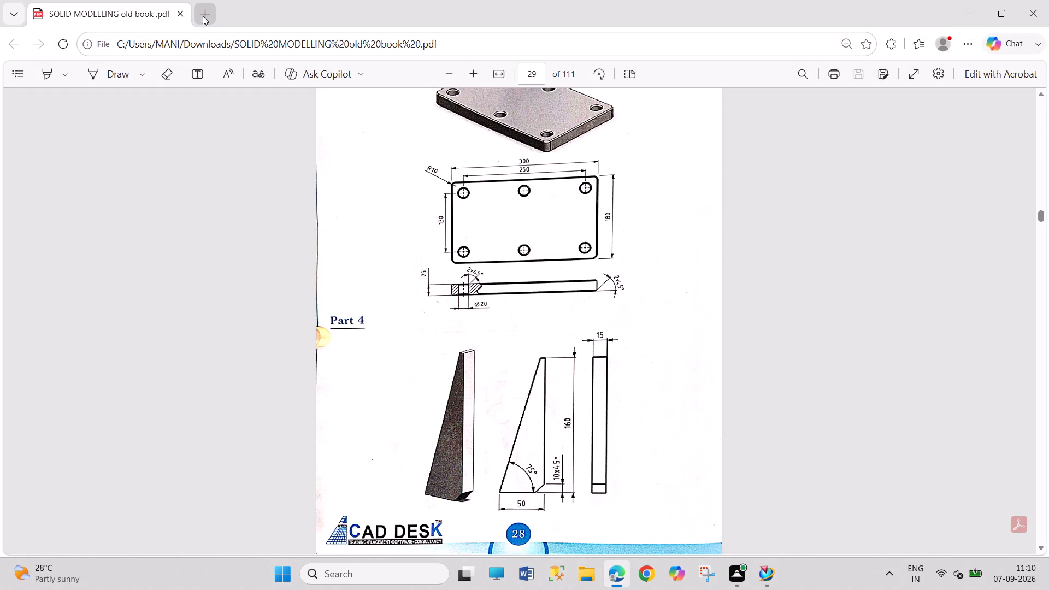
# Open a new tab in Microsoft Edge, ready for a web search.
pyautogui.click(203, 16)
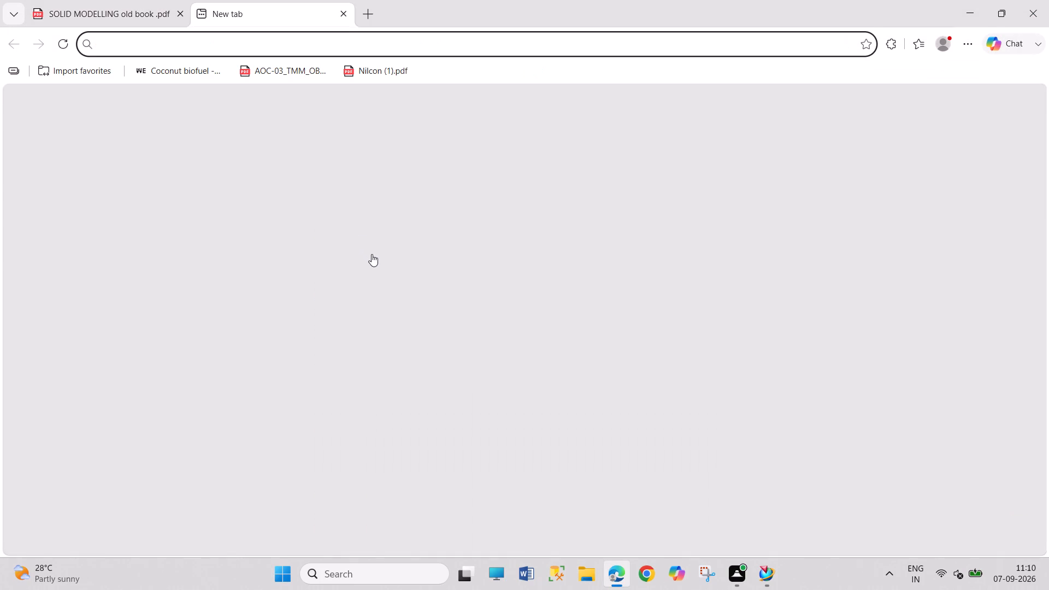
pyautogui.click(343, 161)
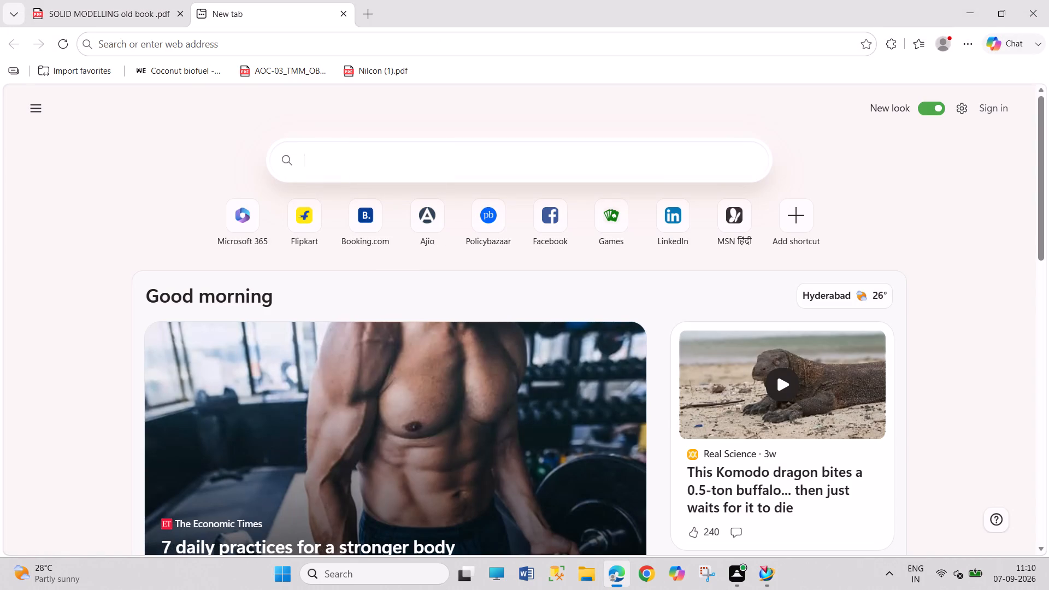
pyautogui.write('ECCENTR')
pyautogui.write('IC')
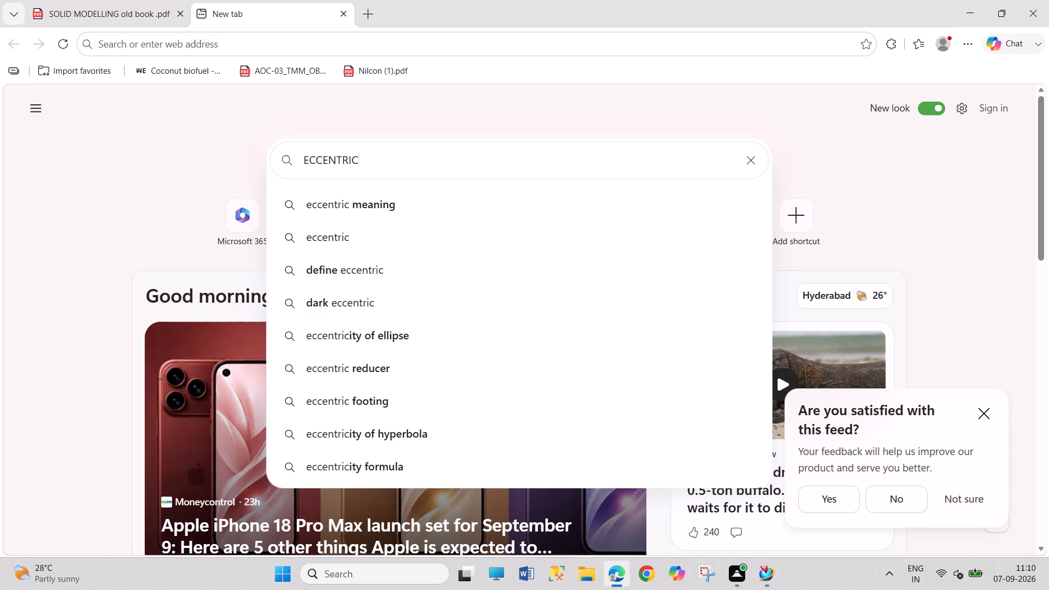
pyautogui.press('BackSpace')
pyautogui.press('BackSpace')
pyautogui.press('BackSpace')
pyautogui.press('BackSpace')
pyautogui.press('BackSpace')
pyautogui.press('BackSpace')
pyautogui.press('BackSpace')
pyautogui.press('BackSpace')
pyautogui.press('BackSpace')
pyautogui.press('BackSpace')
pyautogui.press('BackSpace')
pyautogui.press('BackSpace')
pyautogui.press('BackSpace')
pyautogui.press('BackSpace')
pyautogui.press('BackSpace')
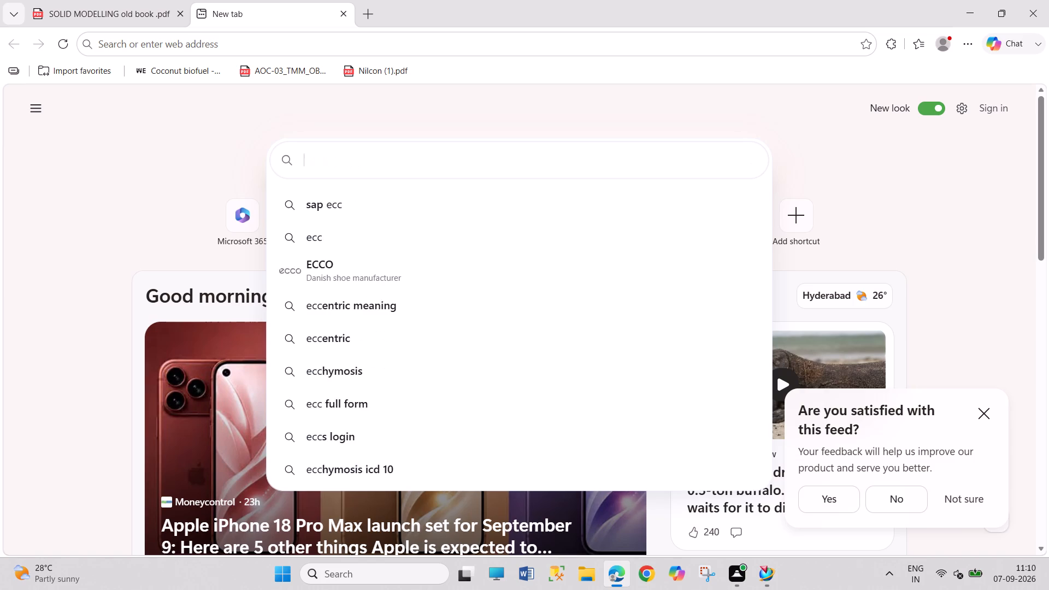
# Search the web for SLIDE SHARE ASSEMBLY DESIGNS.
pyautogui.write('SLIDE SJARE')
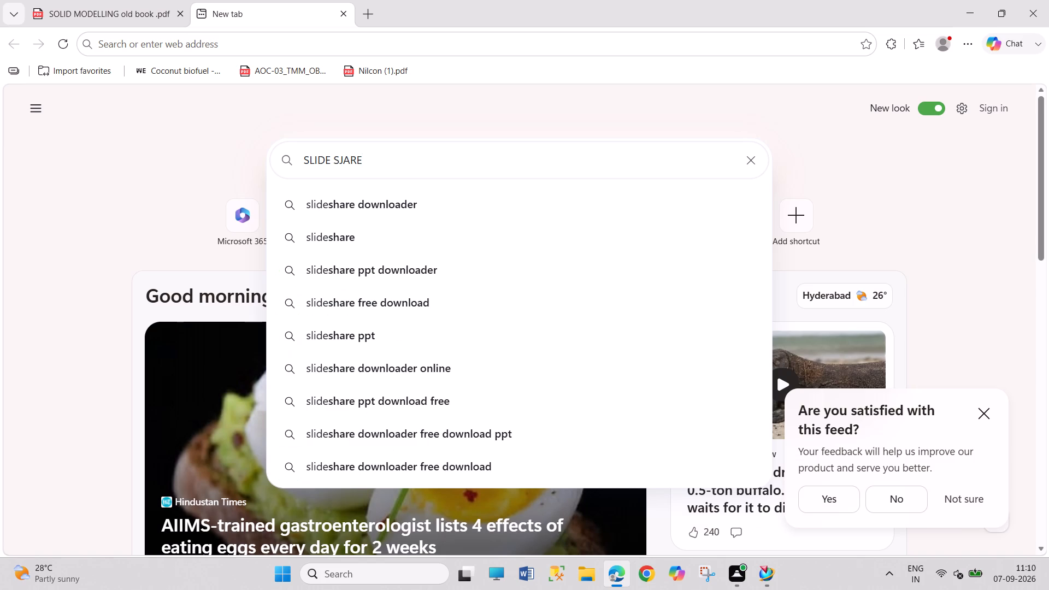
pyautogui.press('BackSpace')
pyautogui.press('BackSpace')
pyautogui.press('BackSpace')
pyautogui.press('BackSpace')
pyautogui.write('HA')
pyautogui.write('RE')
pyautogui.press('space')
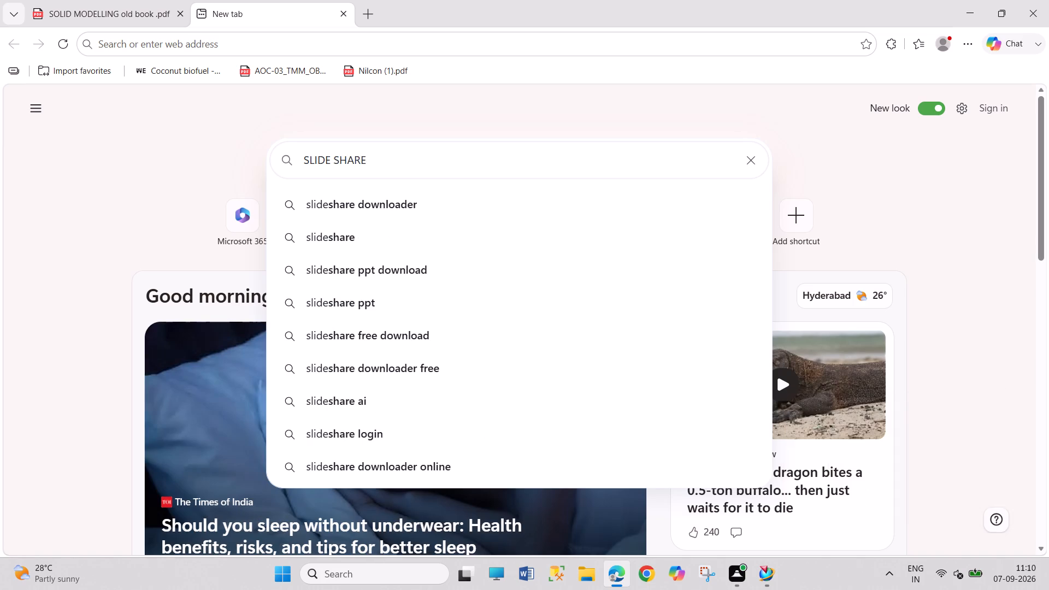
pyautogui.write('ASSEMBLY')
pyautogui.press('space')
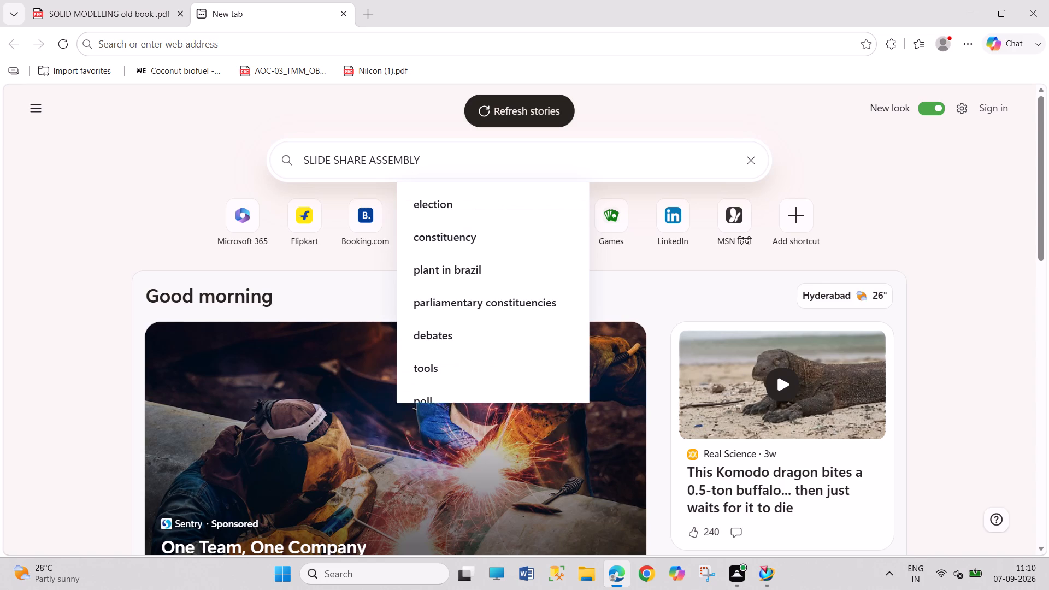
pyautogui.write('DESIGNS')
pyautogui.press('Return')
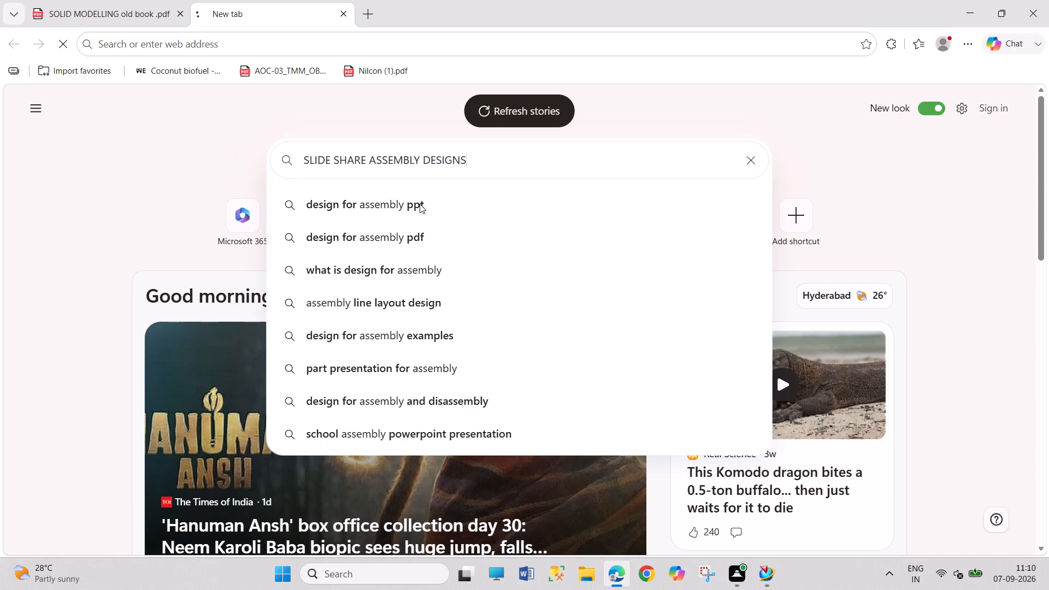
# Open the first SlideShare result, Design For Assembly, and skim its opening slides.
pyautogui.click(235, 269)
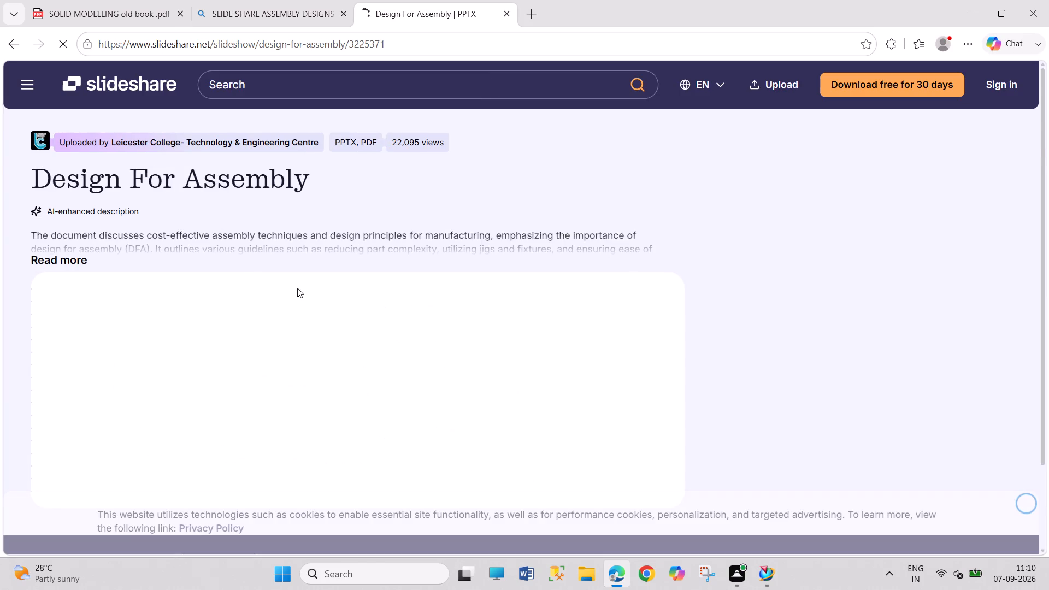
pyautogui.scroll(-20, 297, 287)
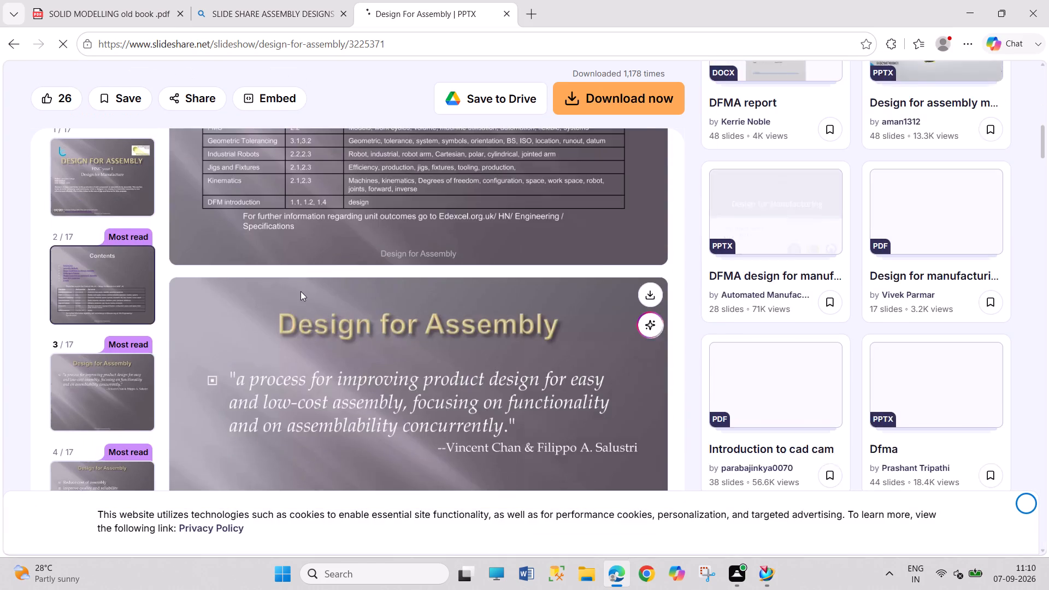
pyautogui.scroll(-13, 300, 291)
# Go back to the search results, open the second SlideShare presentation, DESIGN FOR ASSEMBLY, and skim it to the Theoretical Part Count Efficiency slide.
pyautogui.click(274, 10)
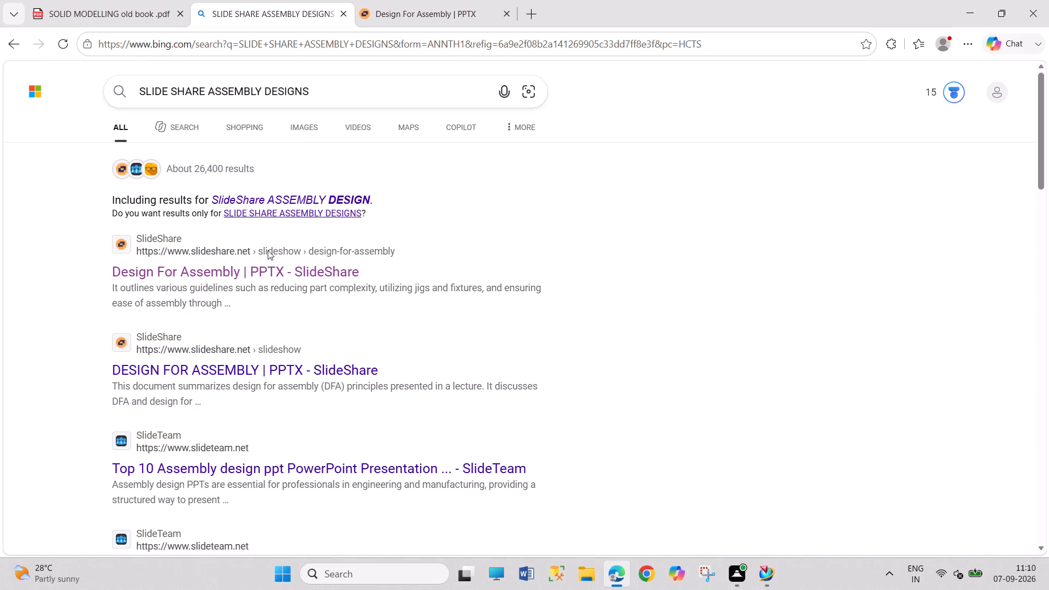
pyautogui.click(254, 359)
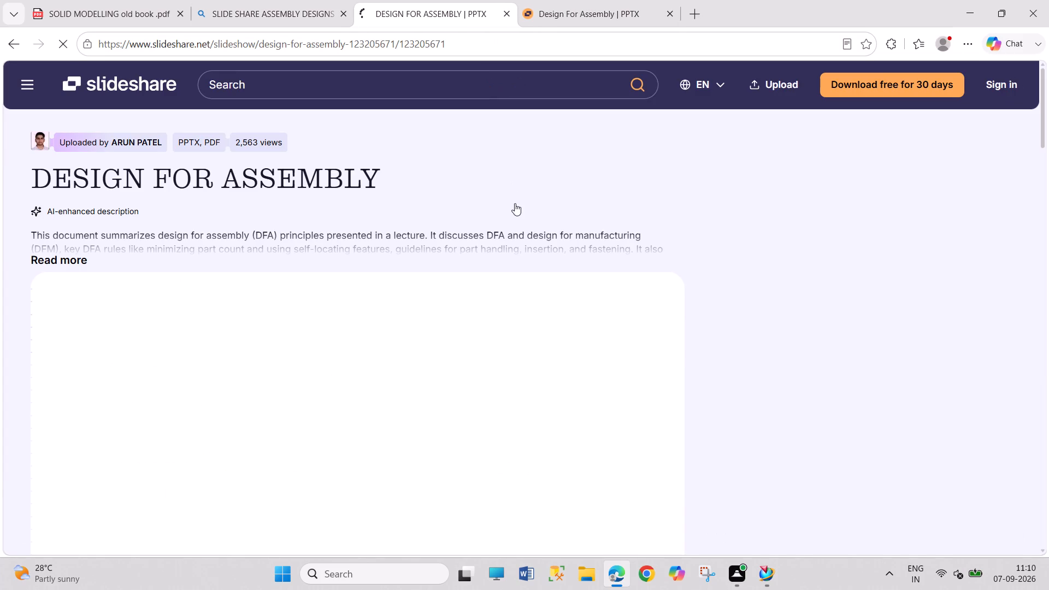
pyautogui.scroll(-5, 525, 227)
pyautogui.scroll(-20, 523, 240)
pyautogui.scroll(-5, 523, 240)
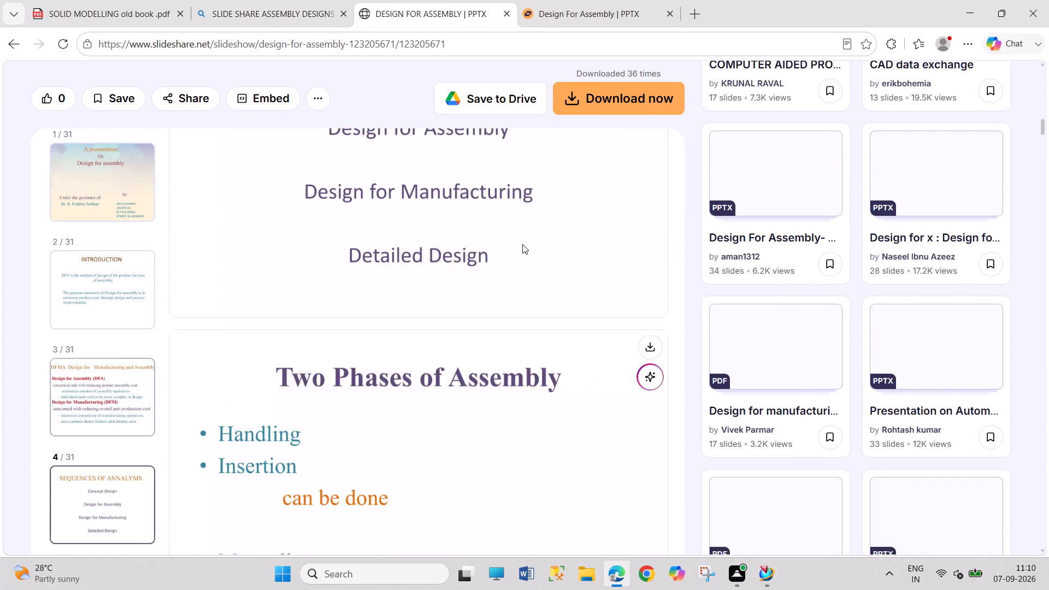
pyautogui.scroll(-18, 522, 244)
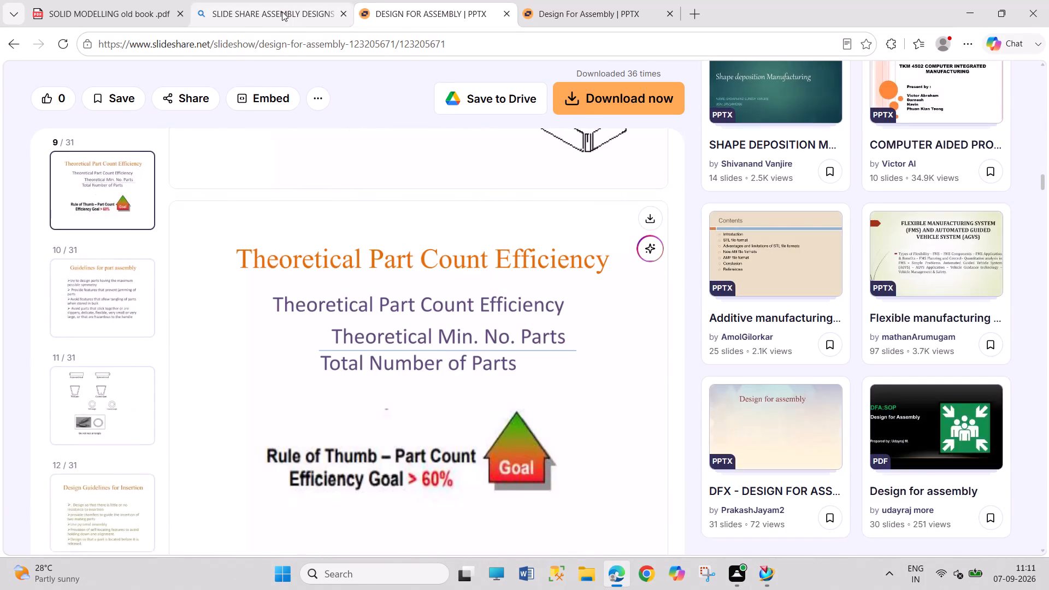
# Return to the search results and rerun the search with the suggested wording, SlideShare ASSEMBLY DESIGN.
pyautogui.click(282, 11)
pyautogui.click(346, 196)
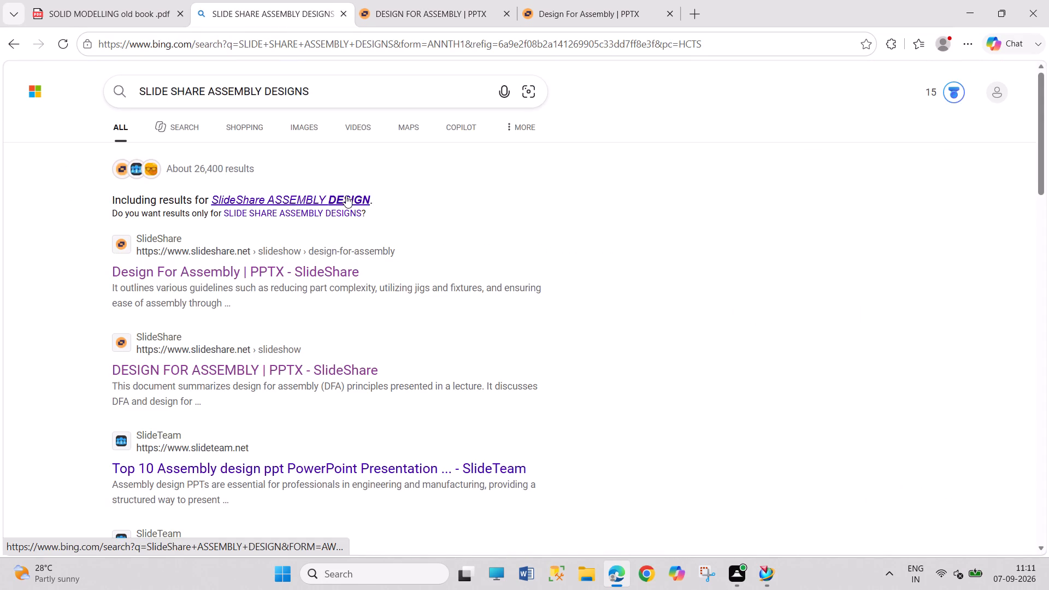
# Open SlideTeam's Top 10 Assembly design ppt page from the results and close both SlideShare presentation tabs.
pyautogui.scroll(-4, 364, 299)
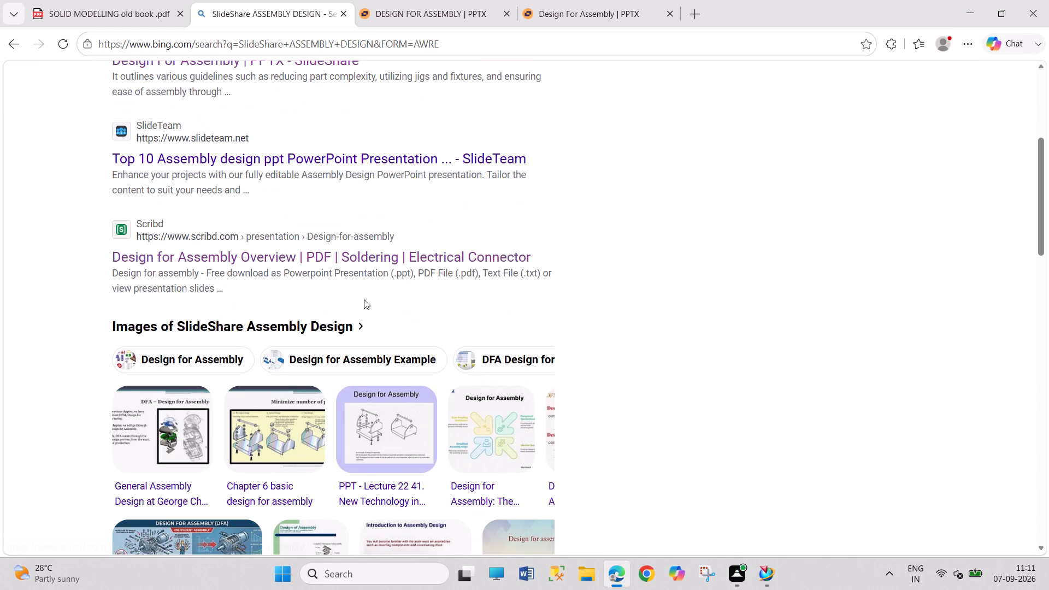
pyautogui.click(334, 167)
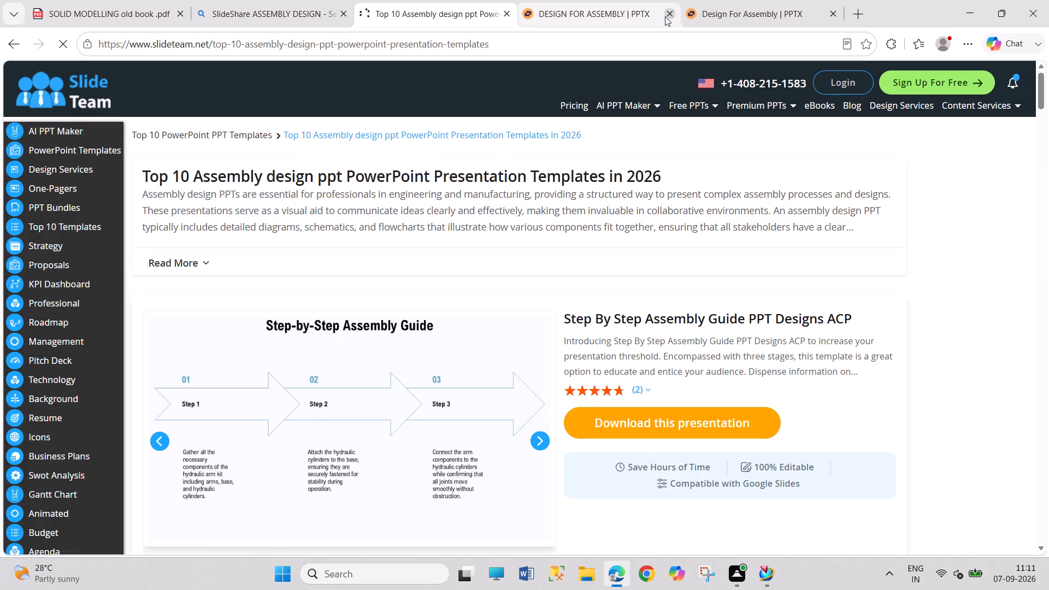
pyautogui.click(665, 16)
pyautogui.click(672, 15)
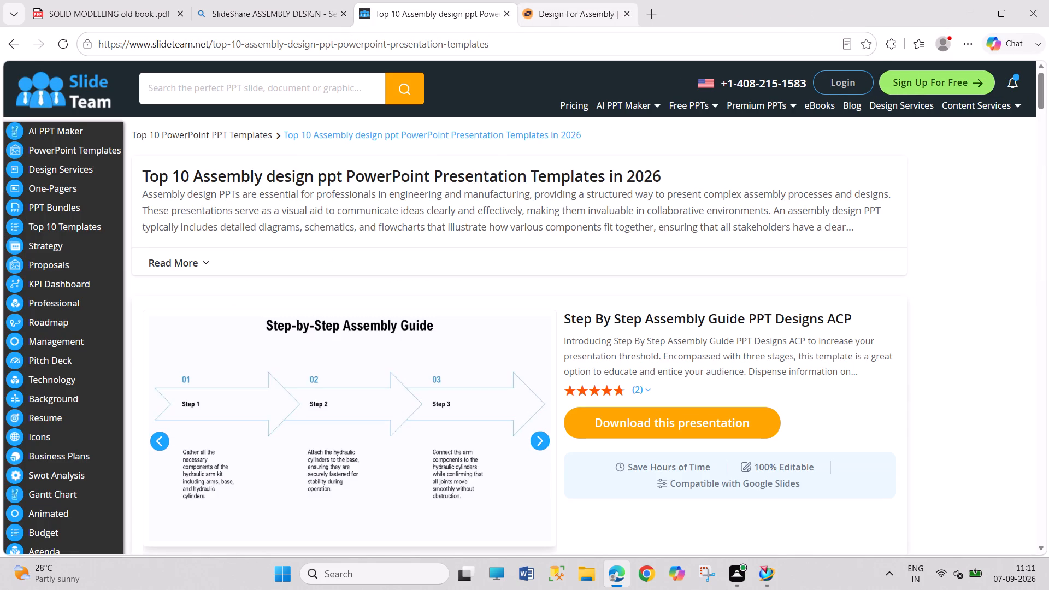
# Look through SlideTeam's assembly design templates down to the frequently asked questions, and close the page.
pyautogui.scroll(-20, 386, 330)
pyautogui.scroll(-1, 386, 330)
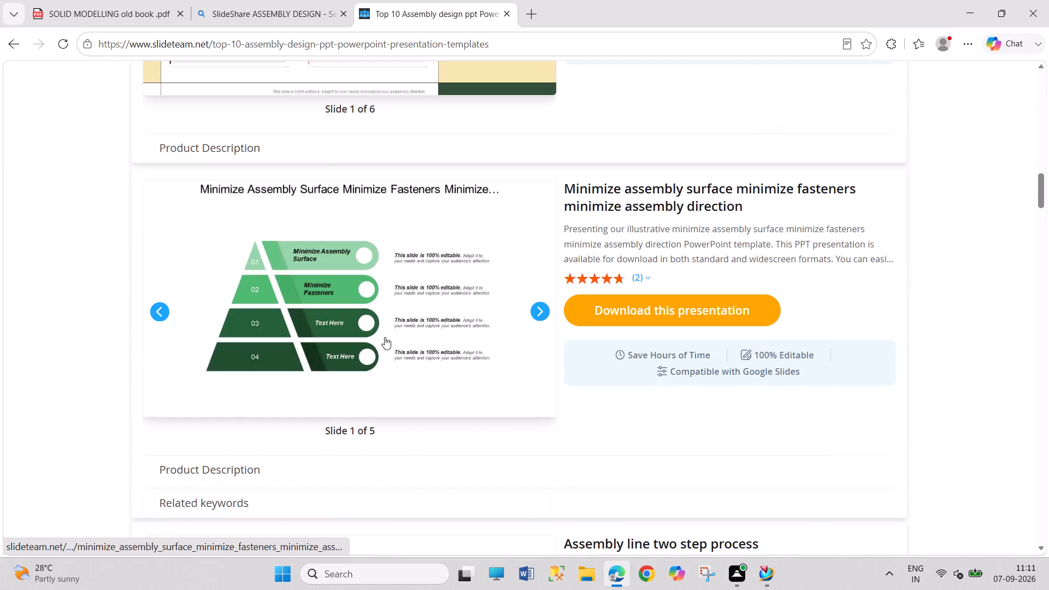
pyautogui.scroll(-20, 385, 337)
pyautogui.scroll(-18, 385, 337)
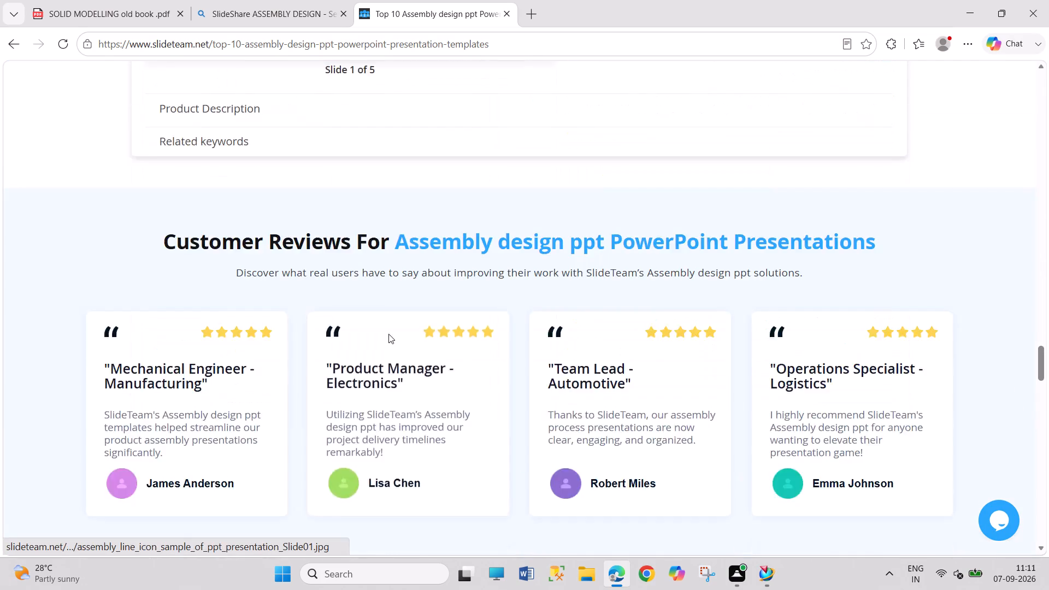
pyautogui.scroll(-15, 388, 334)
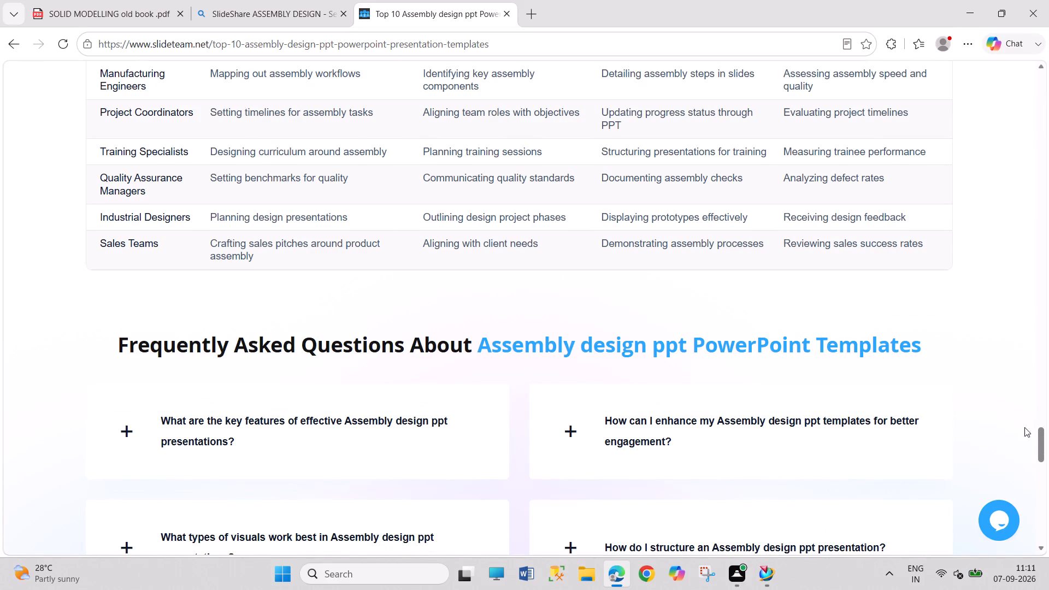
pyautogui.moveTo(1043, 448); pyautogui.dragTo(1048, 0)
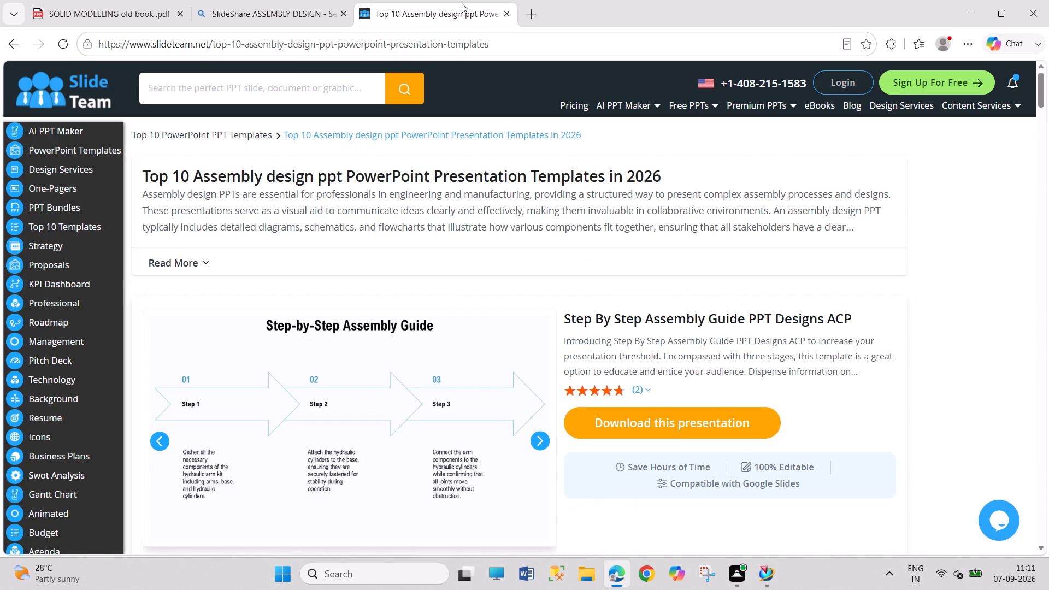
pyautogui.click(505, 13)
# Open SlideServe's Design For Assembly presentation from the results, skim down to its transcript, and close it.
pyautogui.scroll(-6, 424, 408)
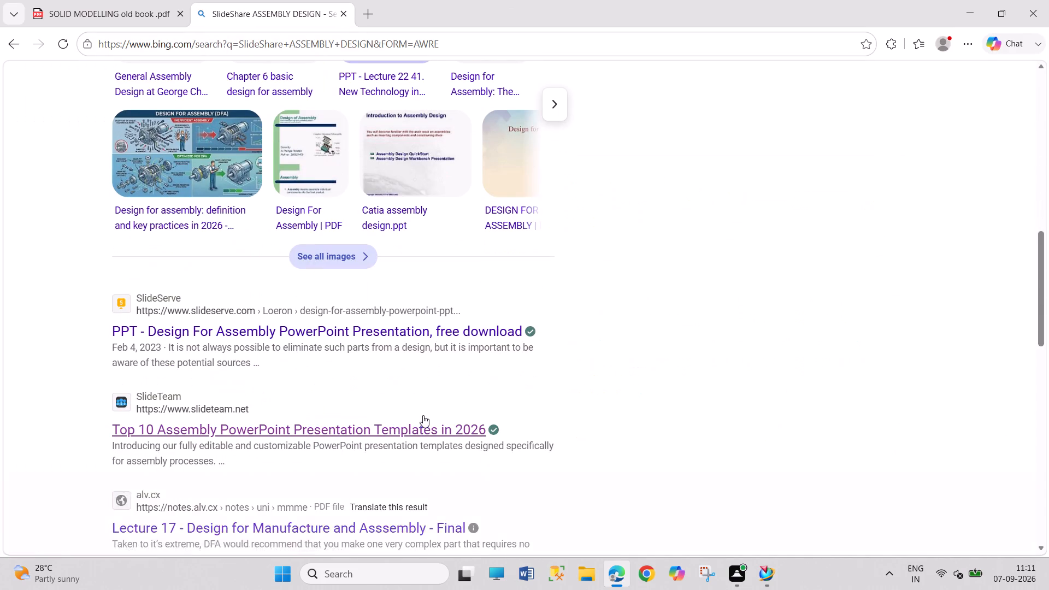
pyautogui.click(382, 343)
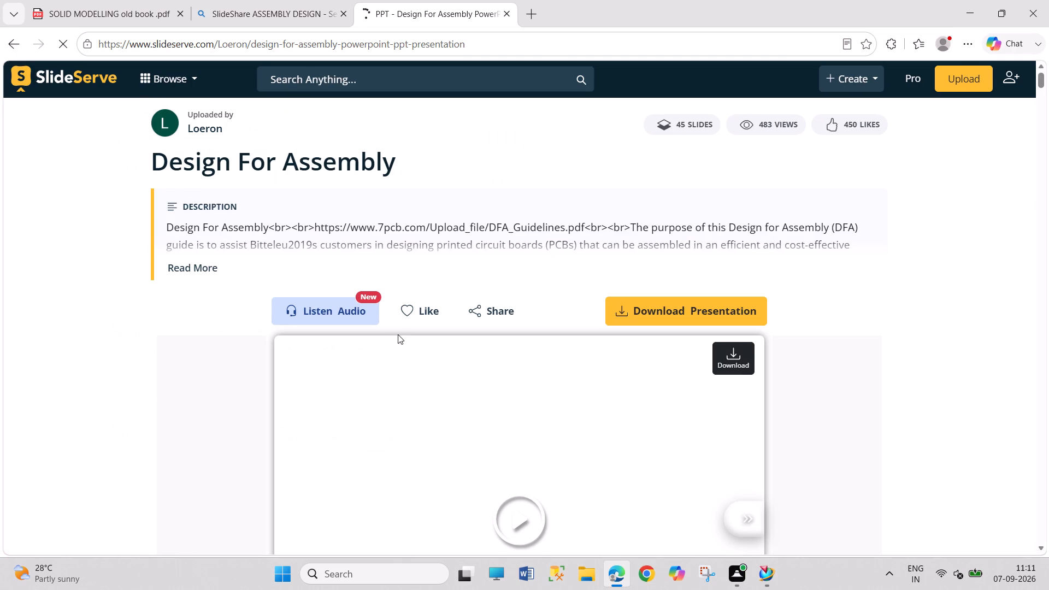
pyautogui.scroll(-13, 401, 332)
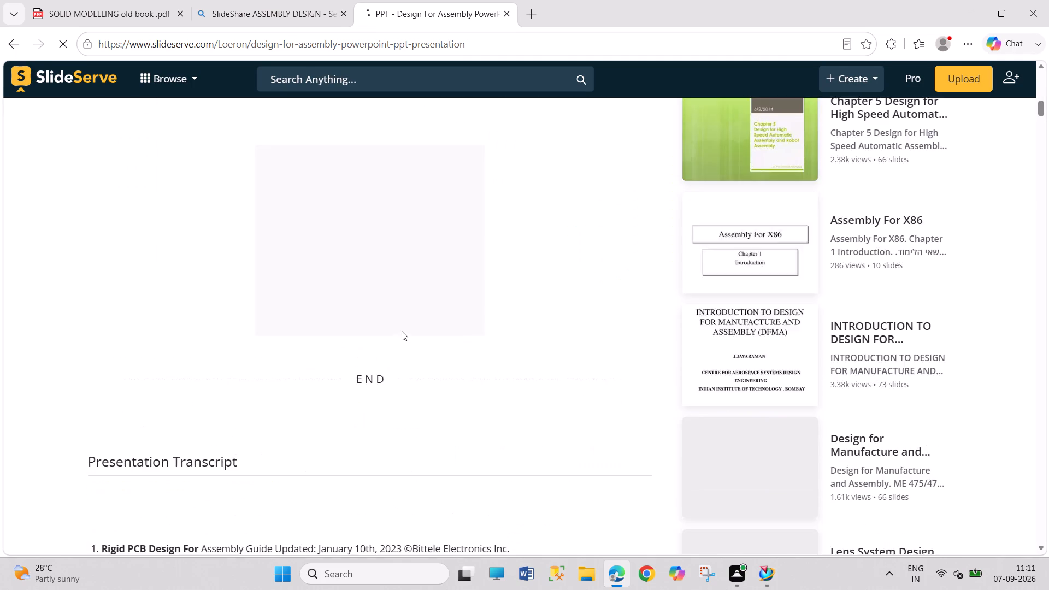
pyautogui.click(506, 17)
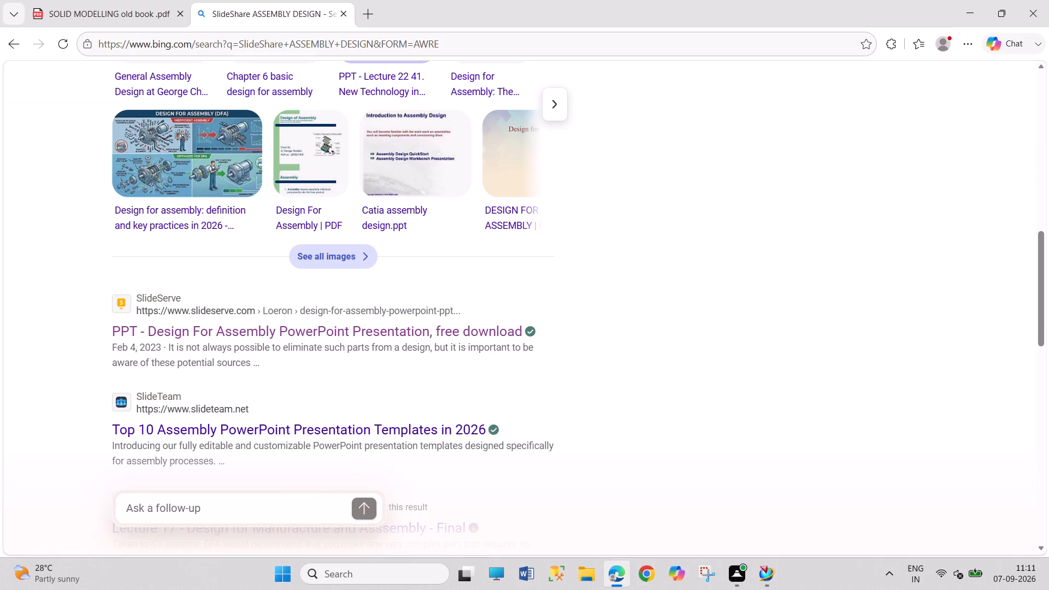
# Extend the web search to SlideShare ASSEMBLY DESIGN EXAMPLES.
pyautogui.click(304, 11)
pyautogui.scroll(10, 315, 170)
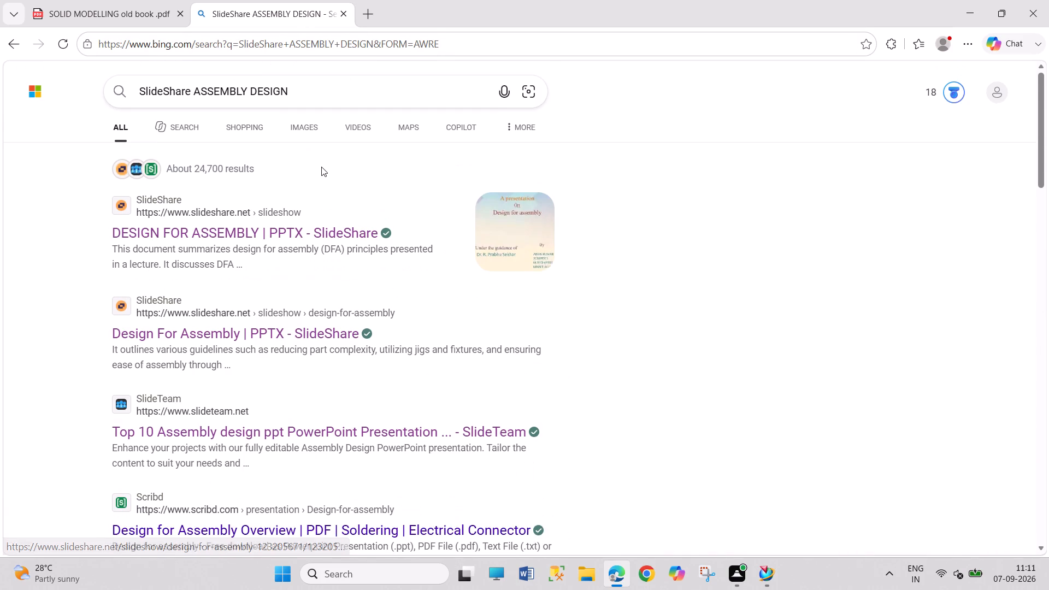
pyautogui.scroll(4, 321, 167)
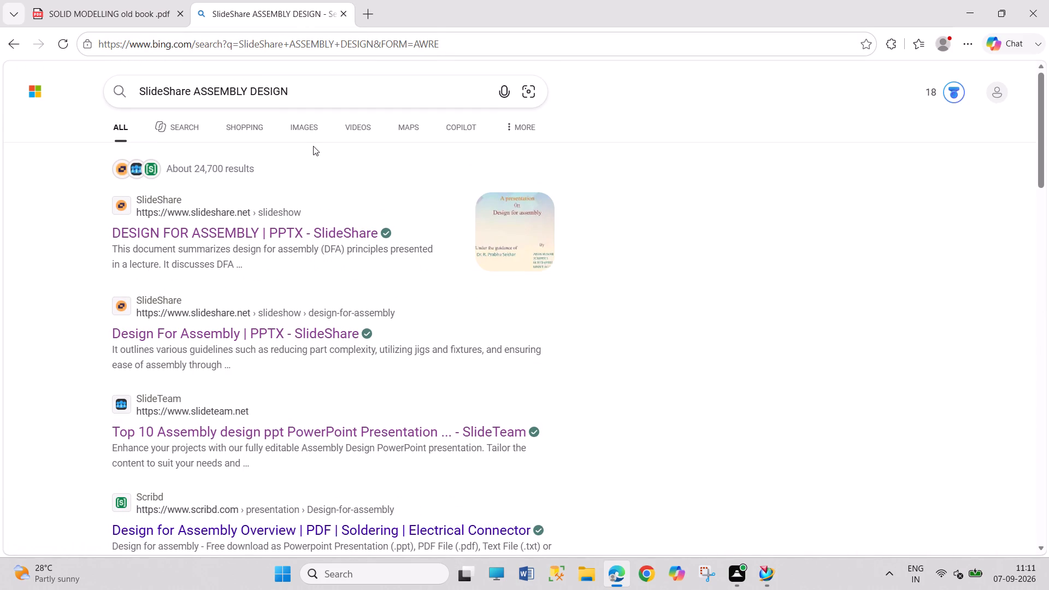
pyautogui.click(343, 88)
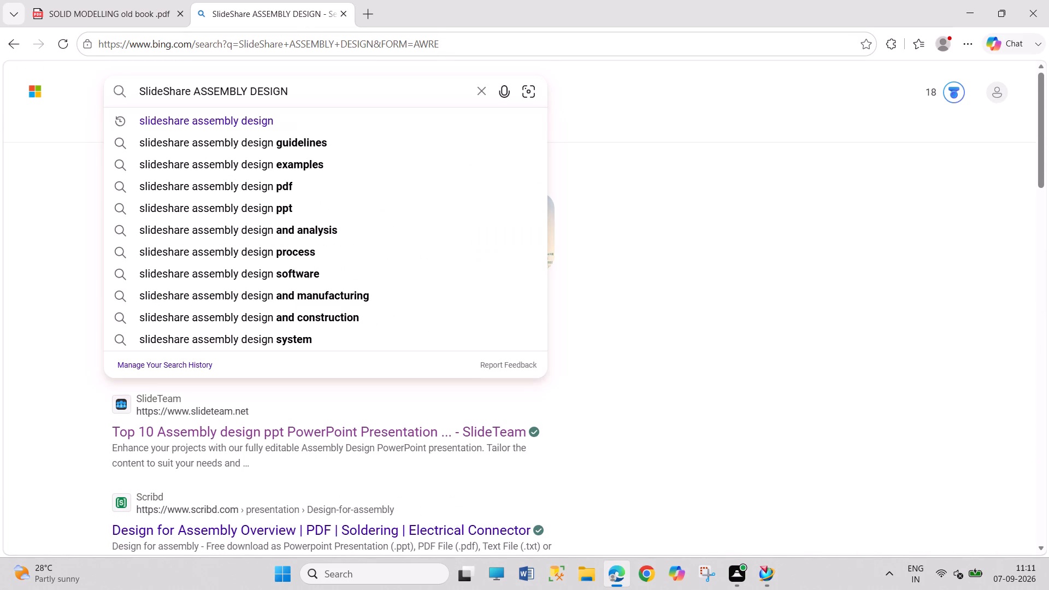
pyautogui.press('space')
pyautogui.write('EXAMPLES')
pyautogui.press('Return')
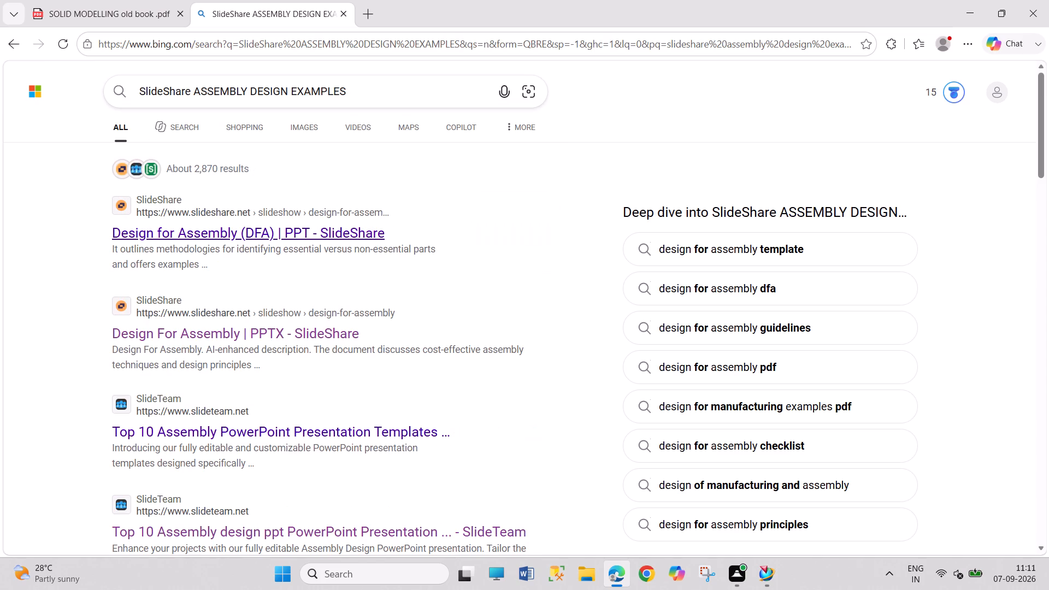
# Open the SlideShare presentation Design for Assembly (DFA), skim its early slides up to Which Parts are Essential, and close it.
pyautogui.click(199, 231)
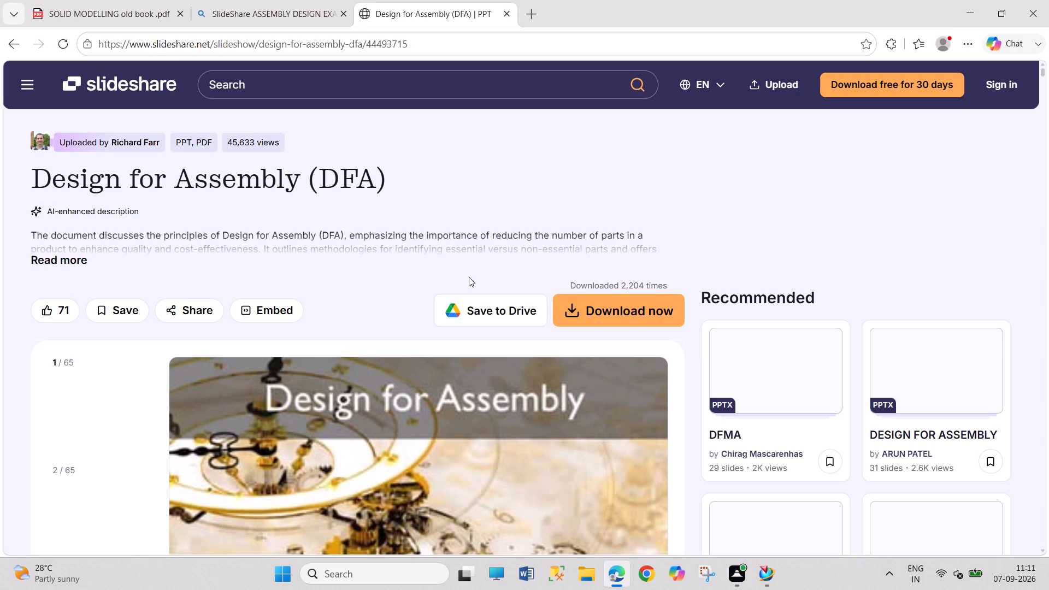
pyautogui.scroll(-4, 474, 292)
pyautogui.scroll(-19, 474, 293)
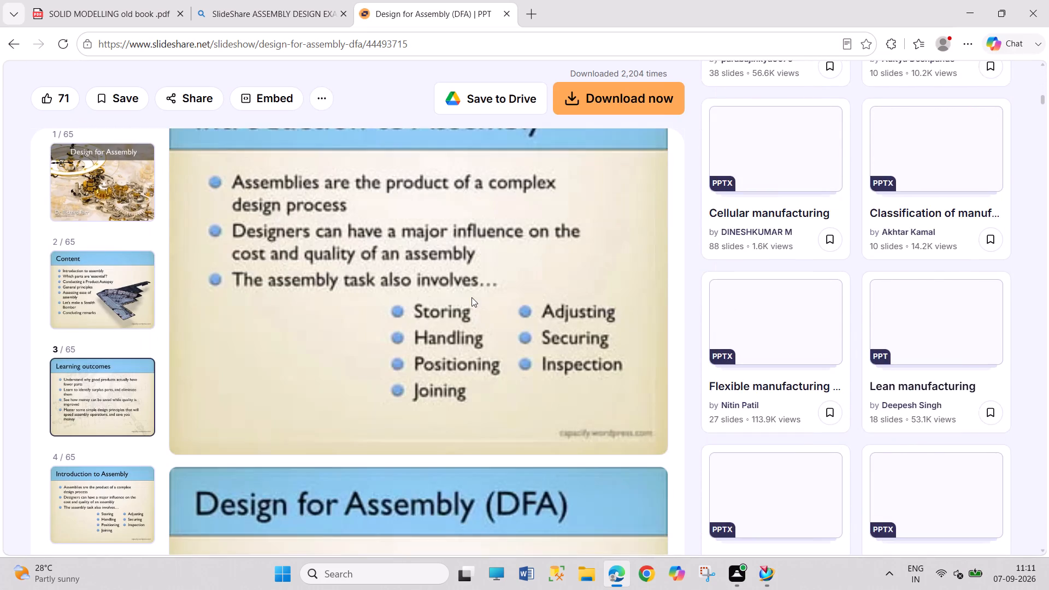
pyautogui.scroll(-10, 472, 297)
pyautogui.scroll(-11, 472, 304)
pyautogui.scroll(4, 393, 250)
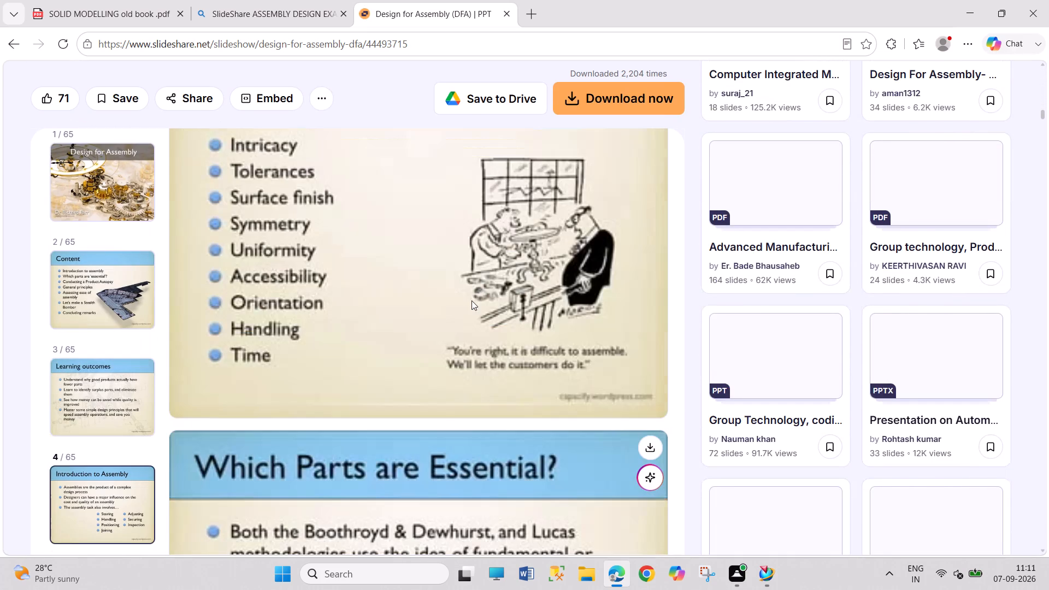
pyautogui.scroll(2, 472, 300)
pyautogui.scroll(19, 444, 206)
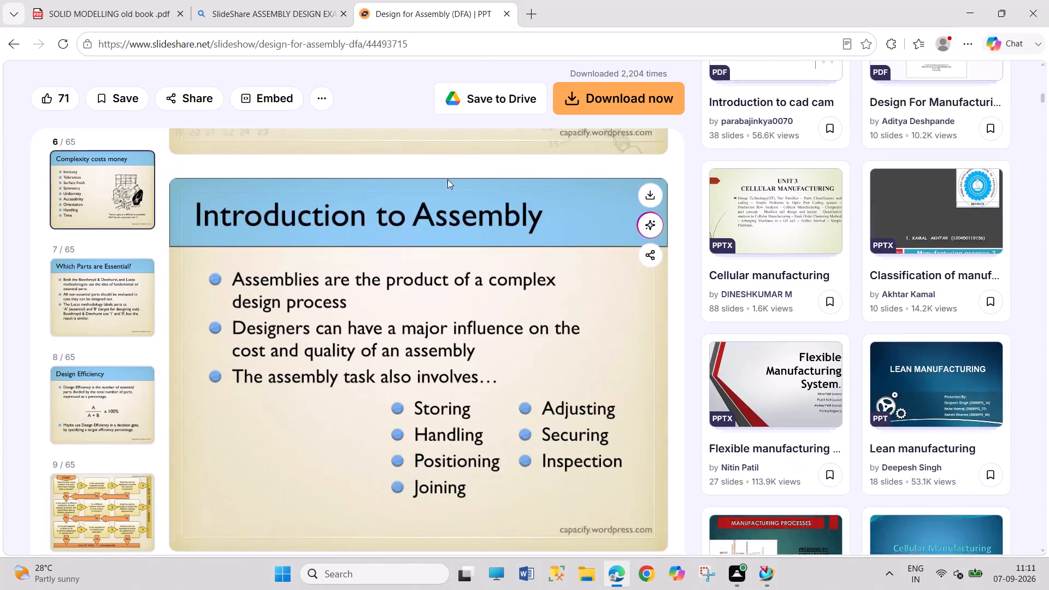
pyautogui.scroll(14, 446, 177)
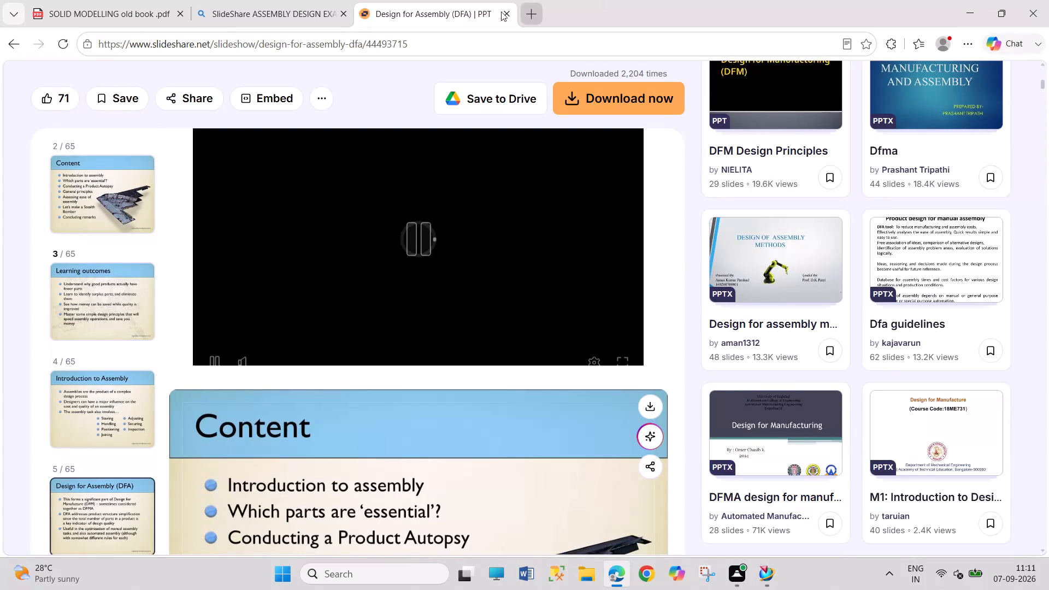
pyautogui.click(506, 18)
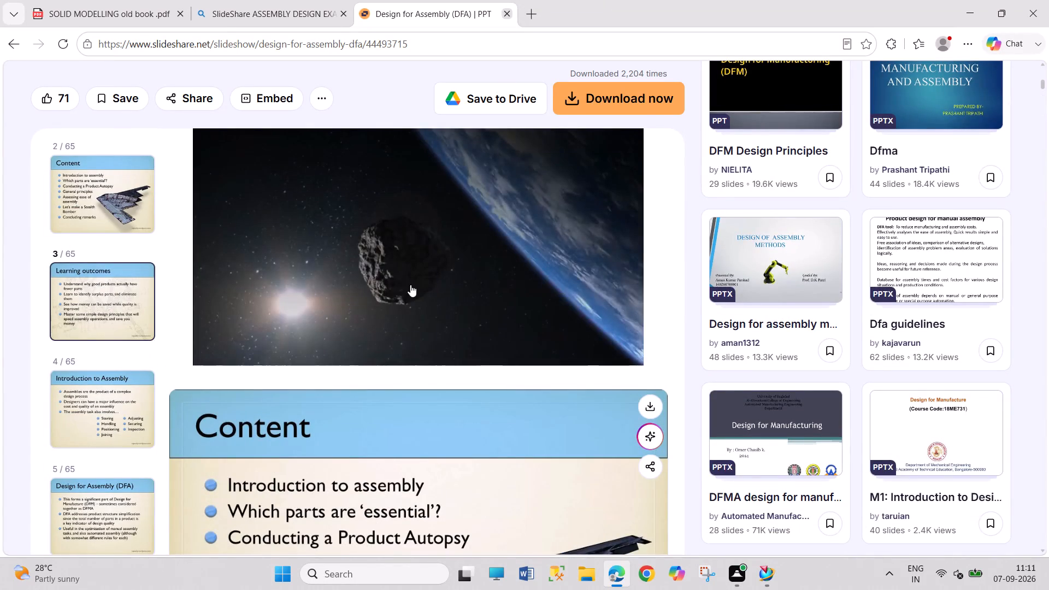
# Look through the SlideShare ASSEMBLY DESIGN EXAMPLES search results down to the videos section and return to the search box.
pyautogui.scroll(-12, 384, 296)
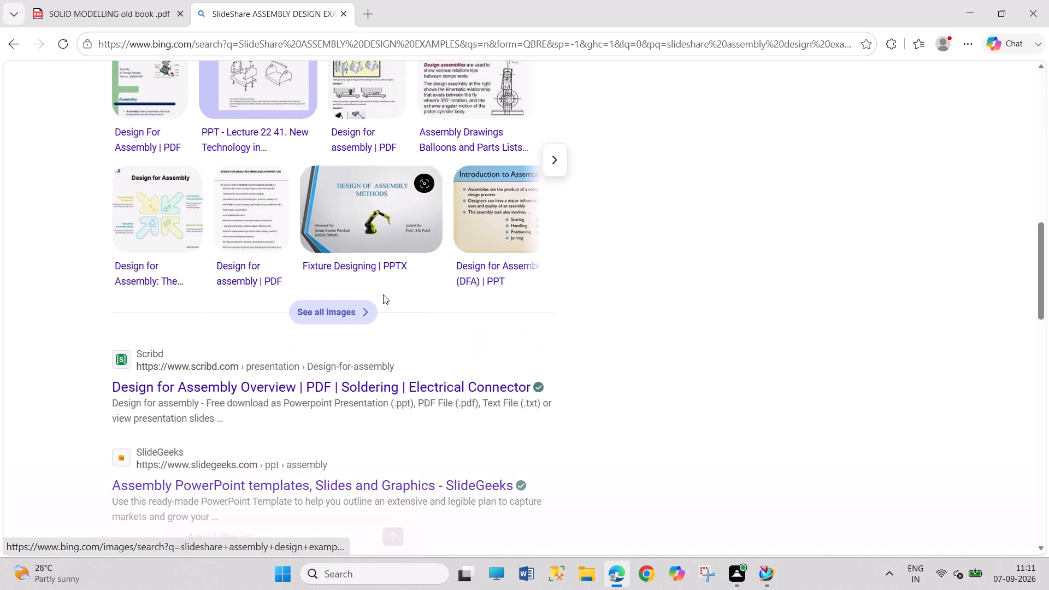
pyautogui.scroll(-2, 383, 296)
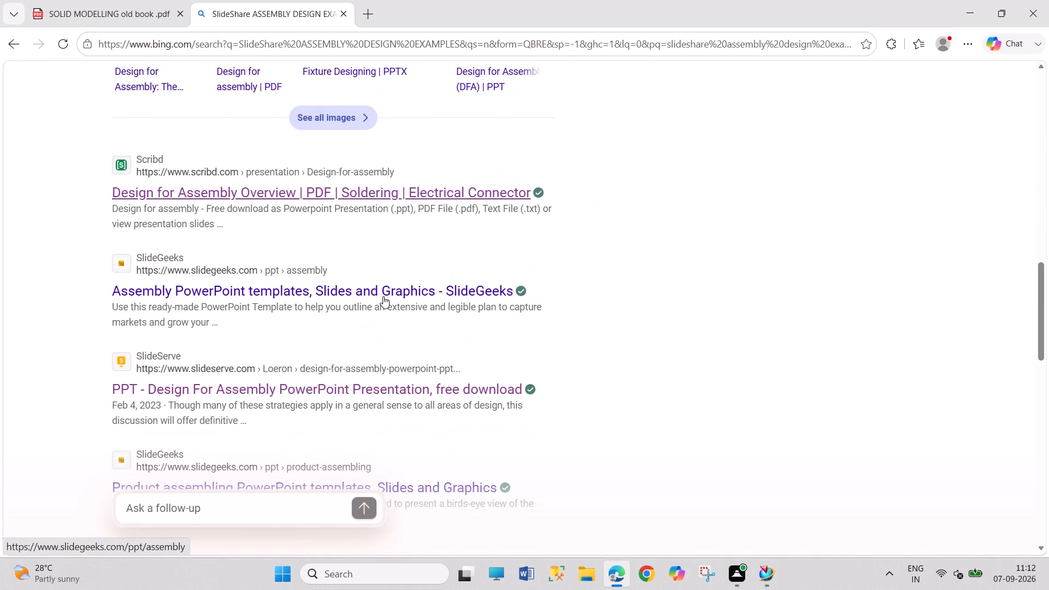
pyautogui.scroll(-5, 383, 297)
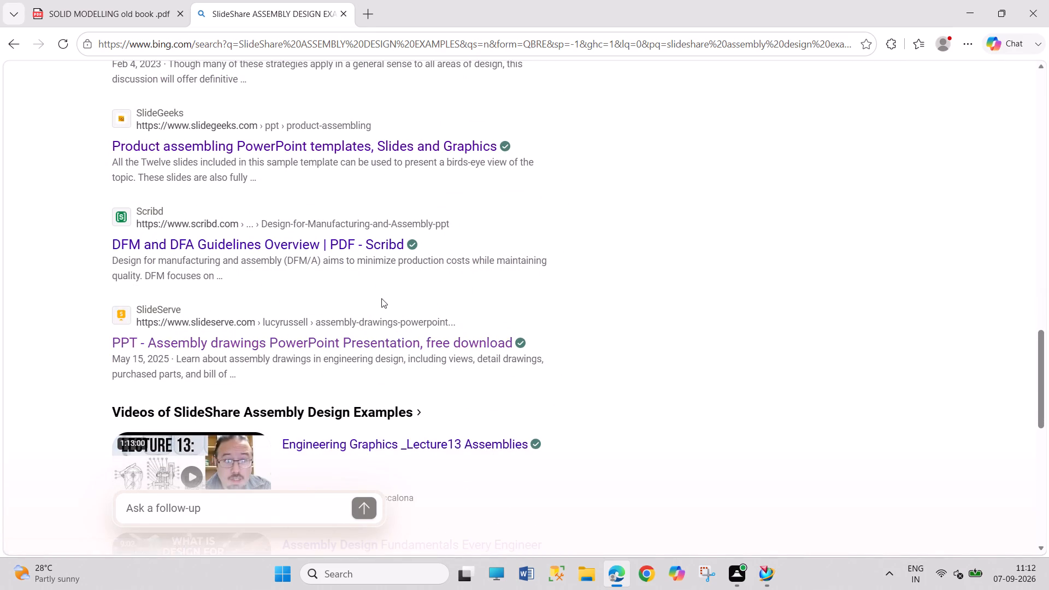
pyautogui.scroll(3, 328, 239)
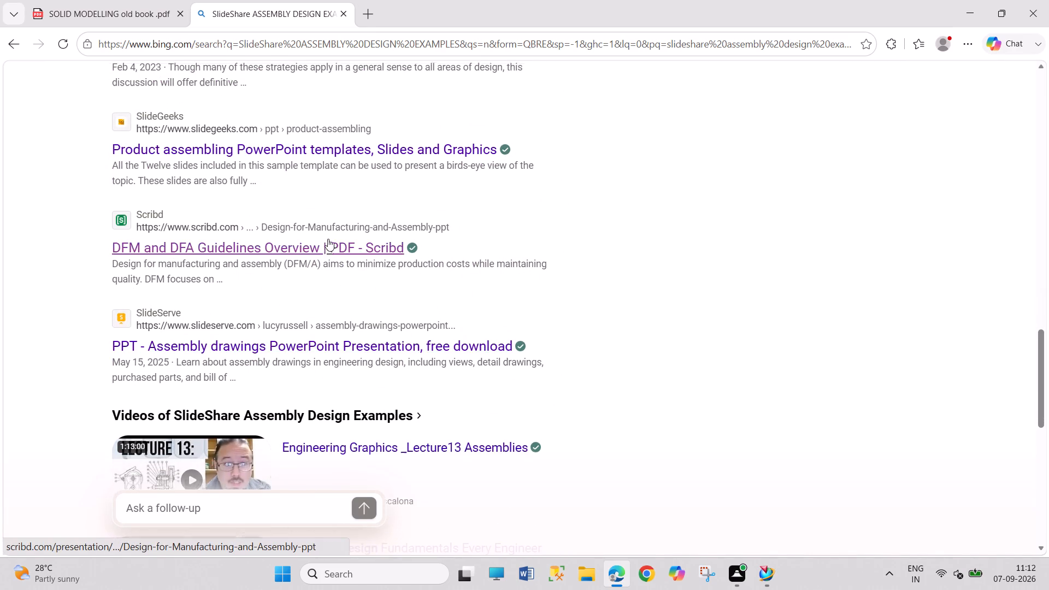
pyautogui.scroll(16, 328, 239)
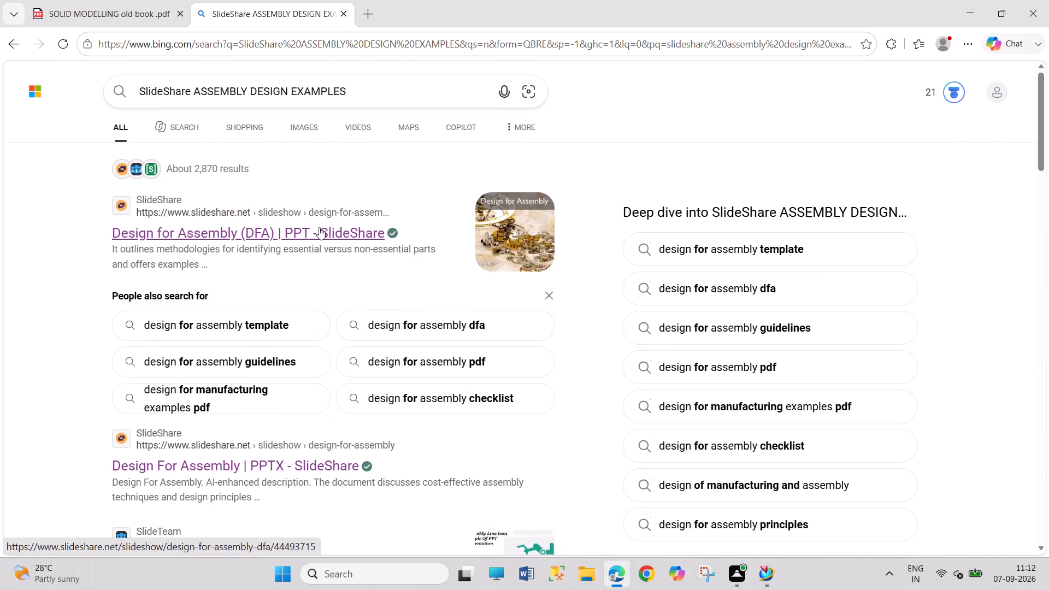
# Search the web for the suggested query slideshare assembly design examples pdf.
pyautogui.click(358, 93)
pyautogui.click(344, 136)
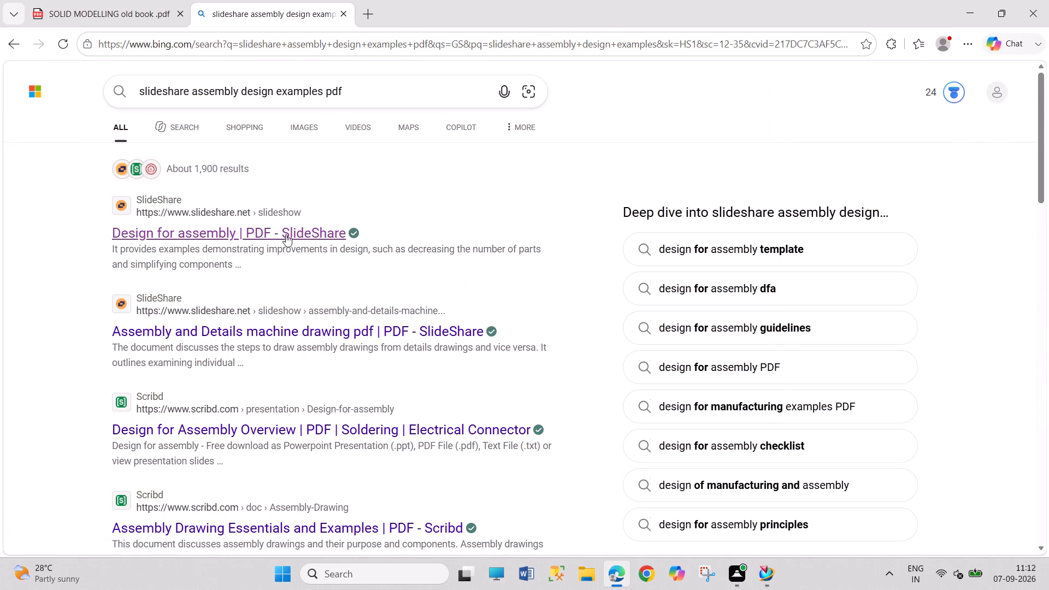
# Open SlideShare's Design for assembly PDF from the results, skim its pages to page 5, return to the start and close it.
pyautogui.click(286, 237)
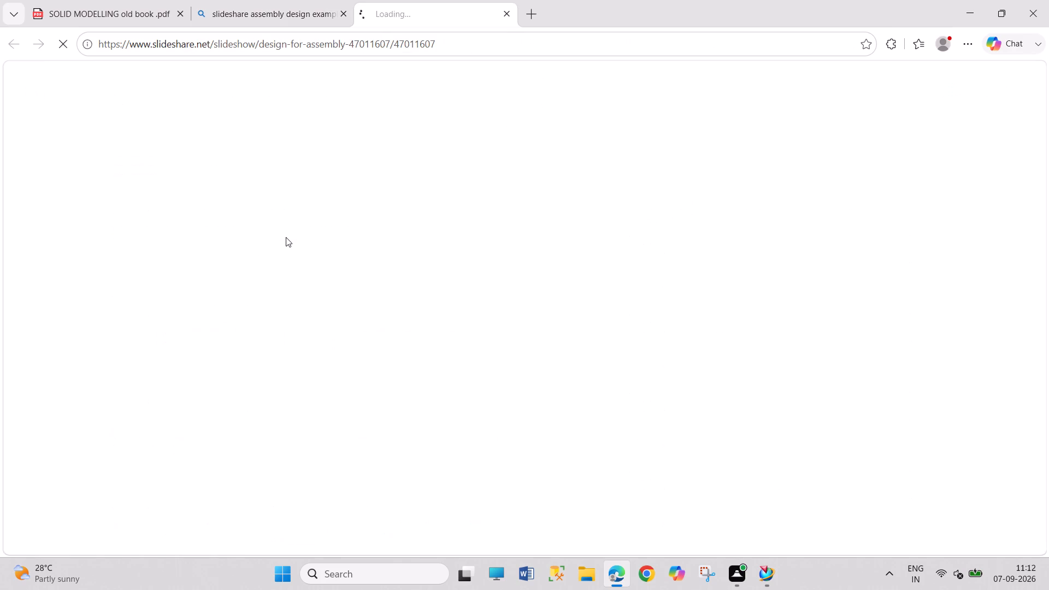
pyautogui.scroll(-6, 285, 237)
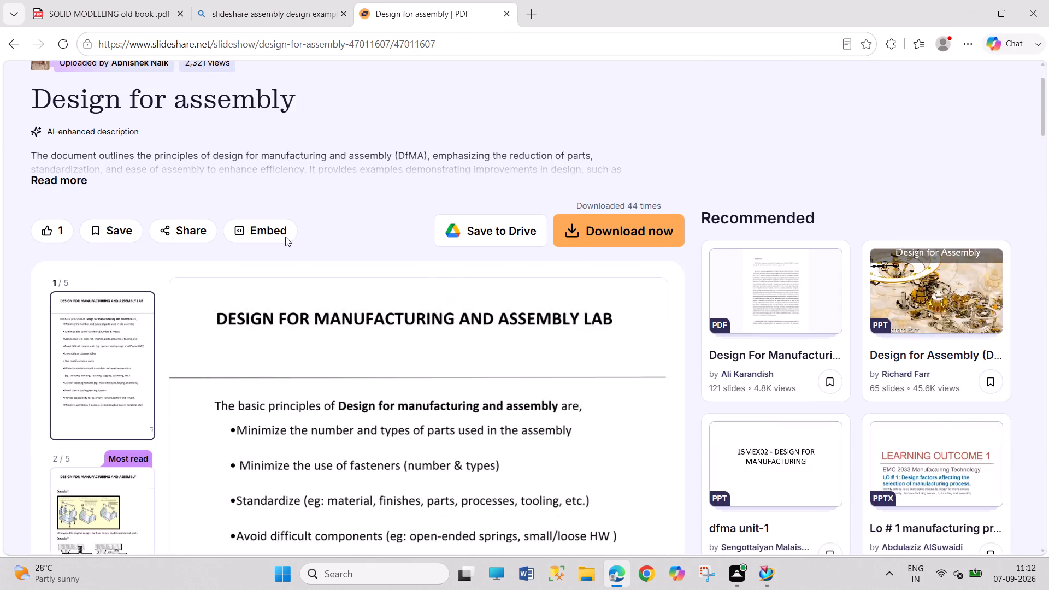
pyautogui.scroll(-11, 285, 236)
pyautogui.scroll(-11, 285, 234)
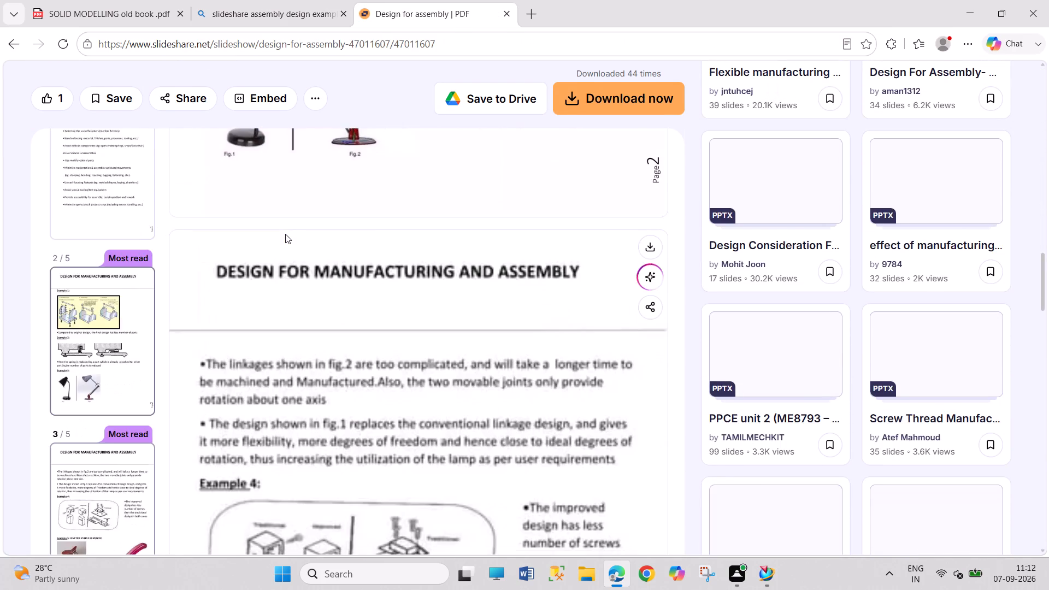
pyautogui.scroll(-17, 285, 234)
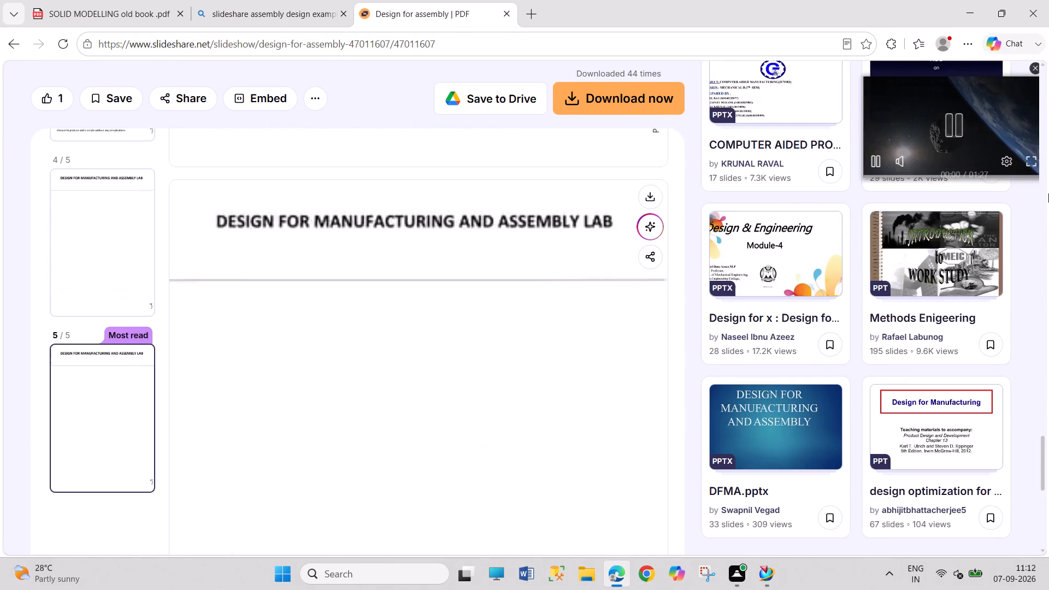
pyautogui.moveTo(1044, 371); pyautogui.dragTo(1048, 64)
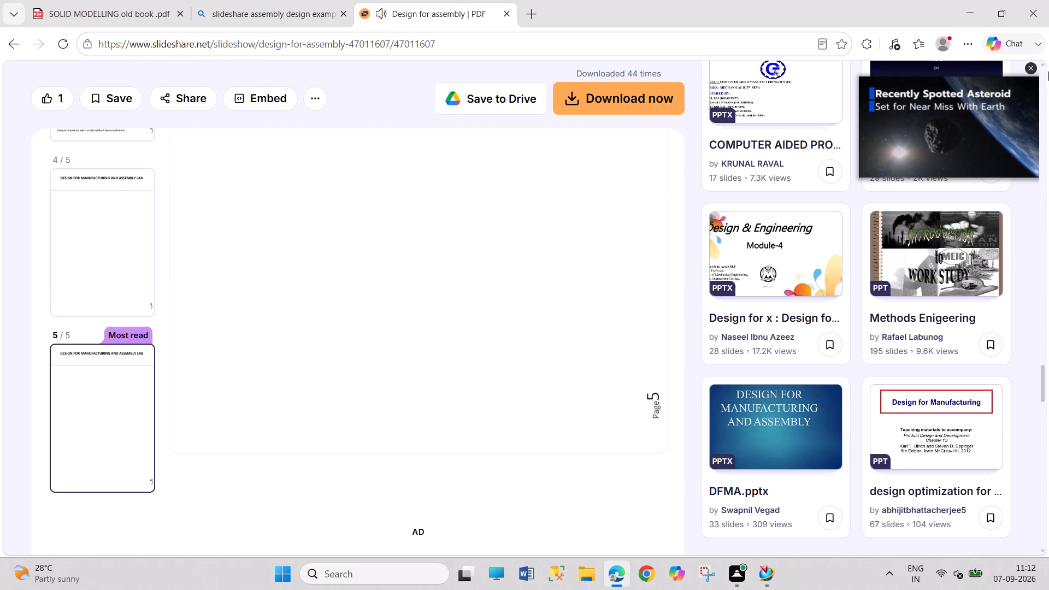
pyautogui.moveTo(1043, 377); pyautogui.dragTo(1048, 0)
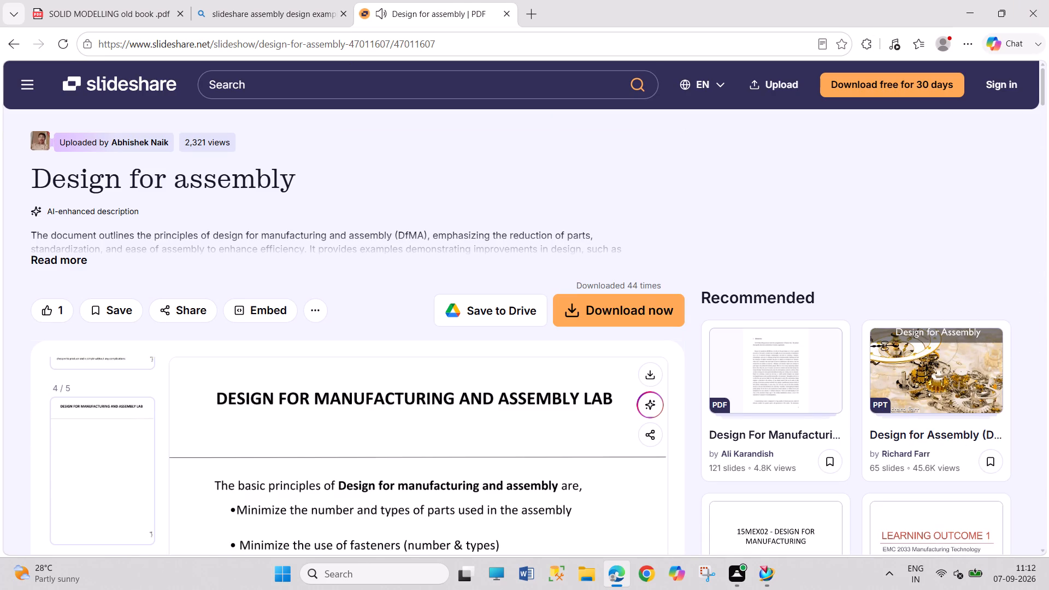
pyautogui.click(509, 14)
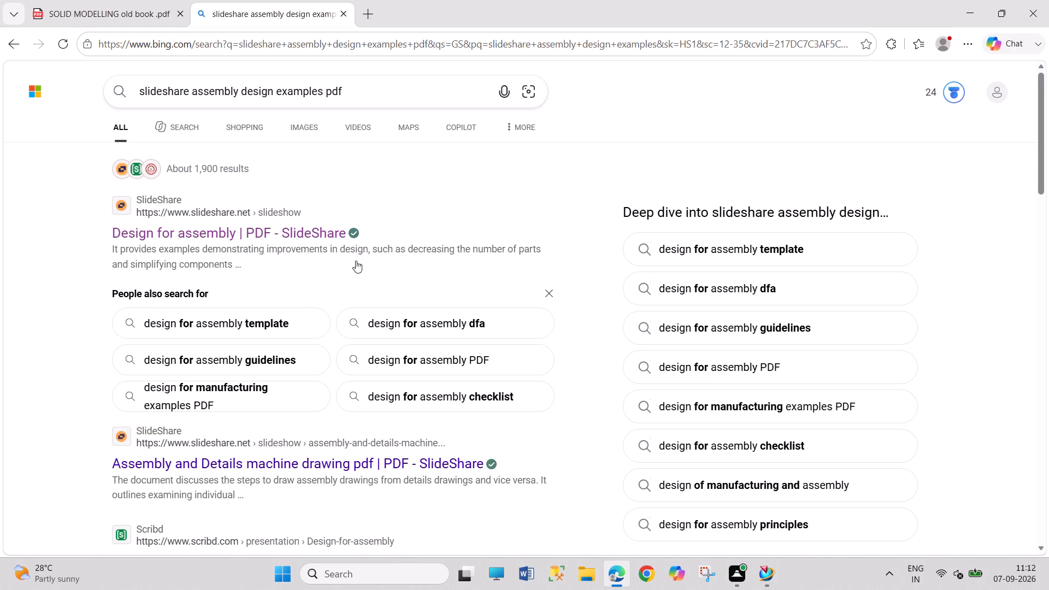
# Open SlideShare's Assembly and Details machine drawing pdf from the results and examine its plummer block and connecting rod drawings.
pyautogui.scroll(-2, 344, 270)
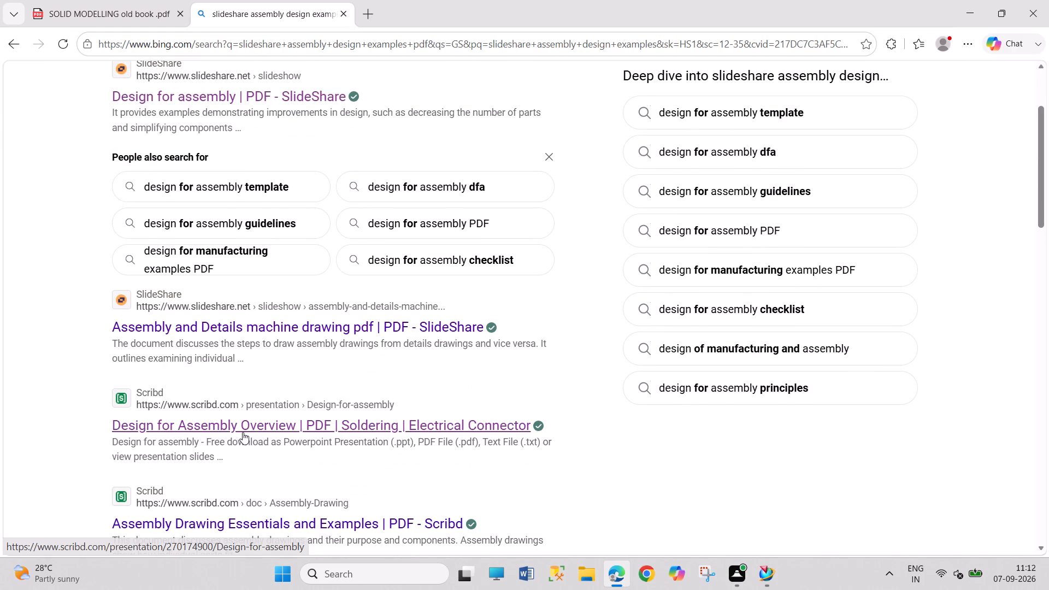
pyautogui.click(212, 331)
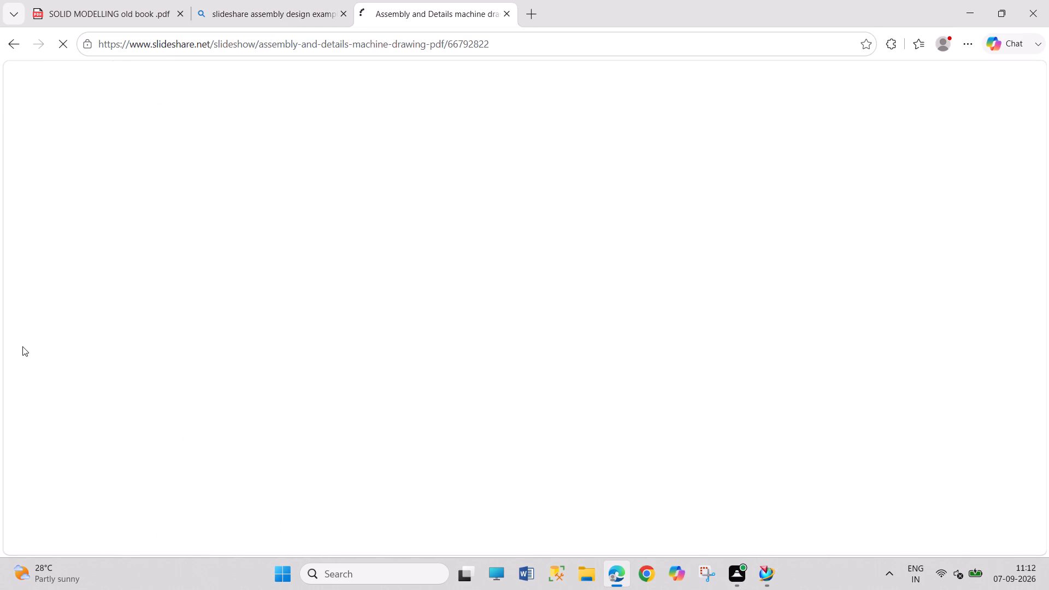
pyautogui.scroll(-17, 284, 359)
pyautogui.scroll(-6, 284, 361)
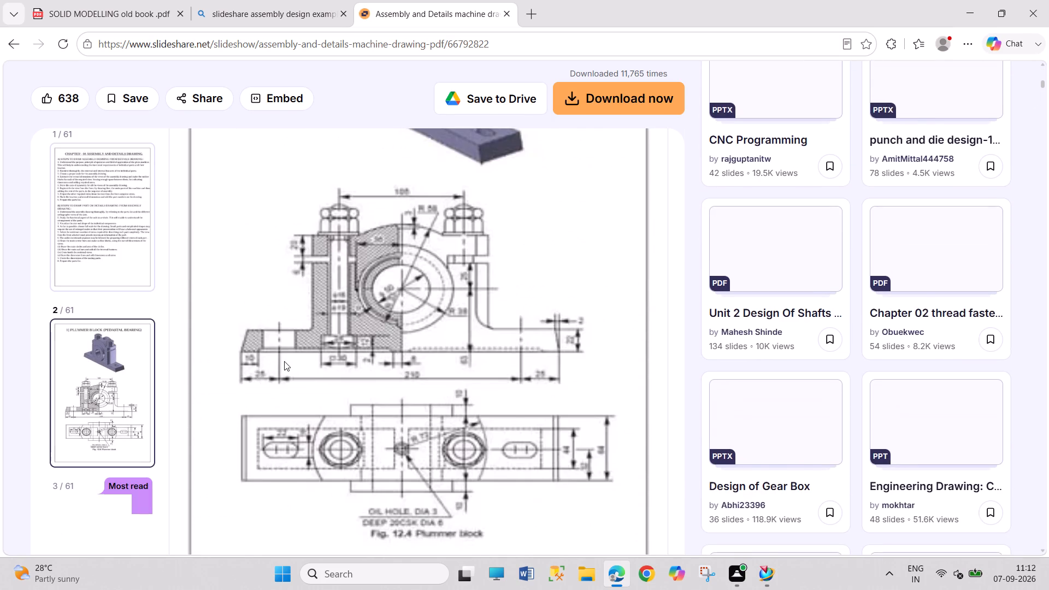
pyautogui.scroll(-17, 284, 361)
pyautogui.scroll(-7, 285, 362)
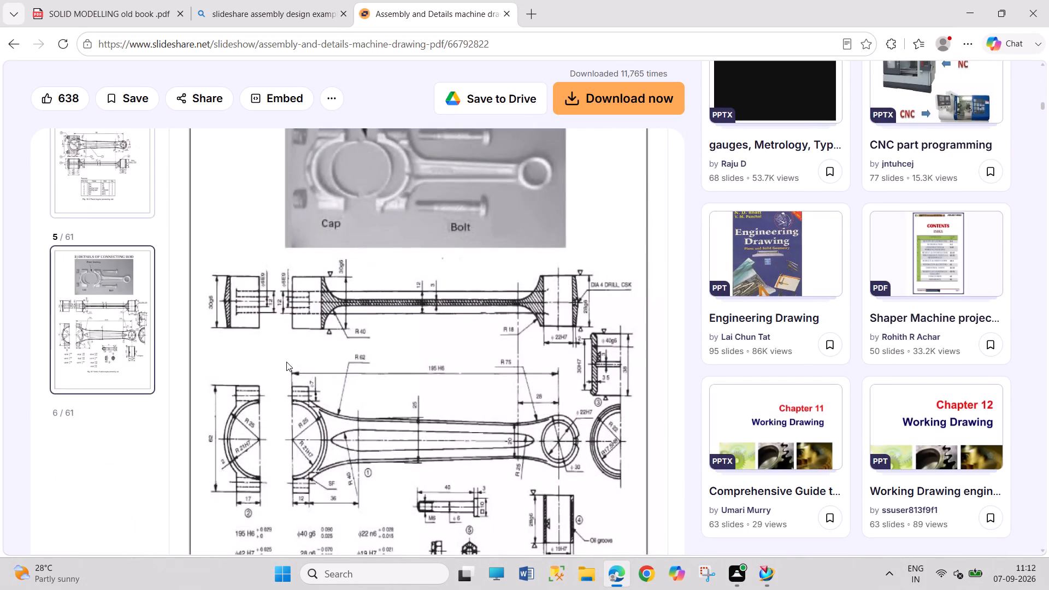
pyautogui.scroll(-14, 286, 362)
pyautogui.scroll(12, 287, 364)
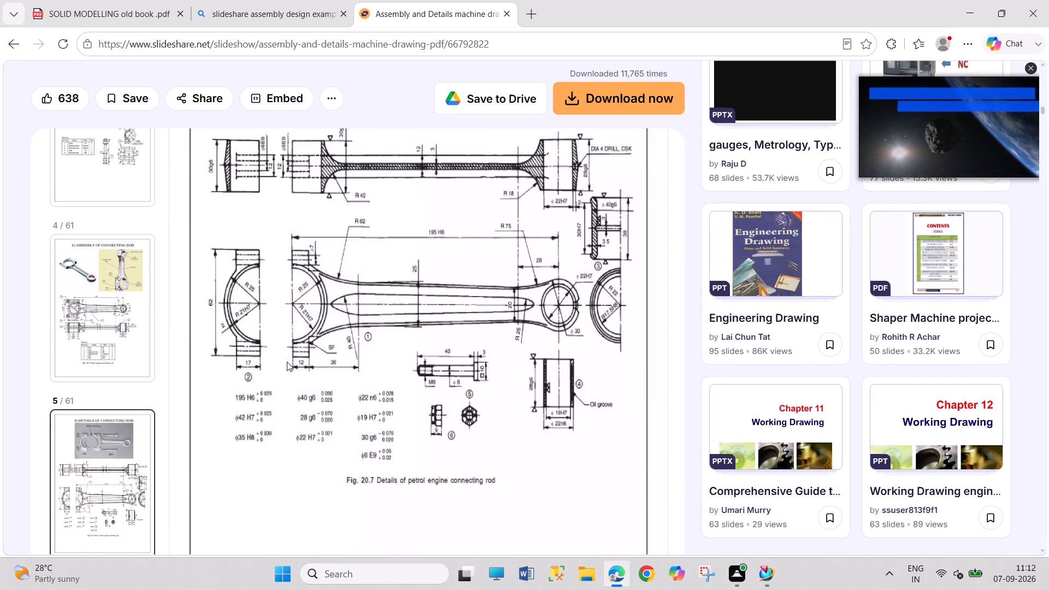
# Examine the lathe tail-stock and the gland and stuffing box drawings in the machine drawing document.
pyautogui.scroll(-12, 287, 362)
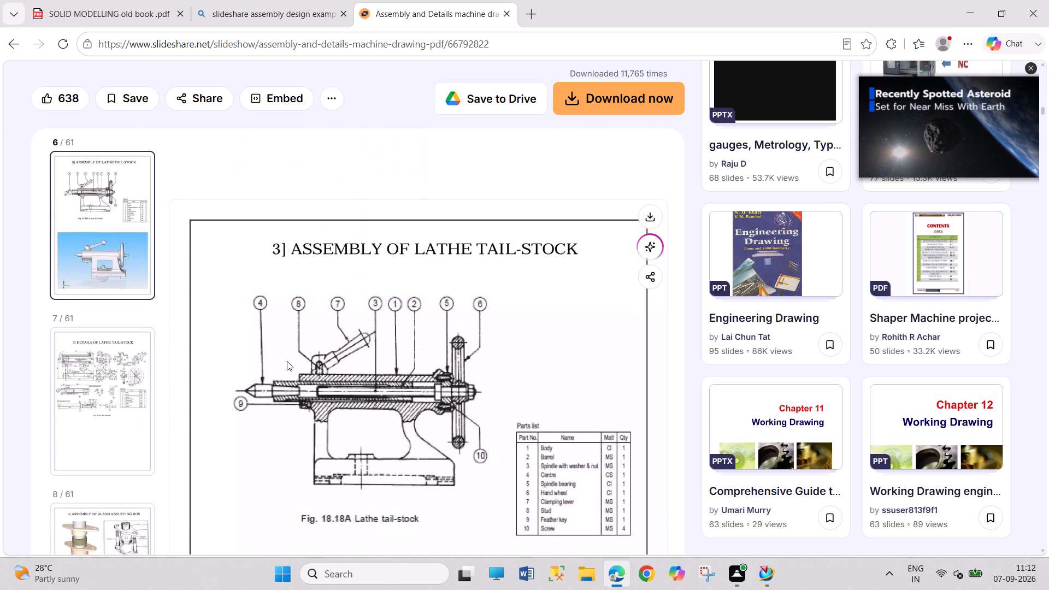
pyautogui.scroll(-6, 287, 361)
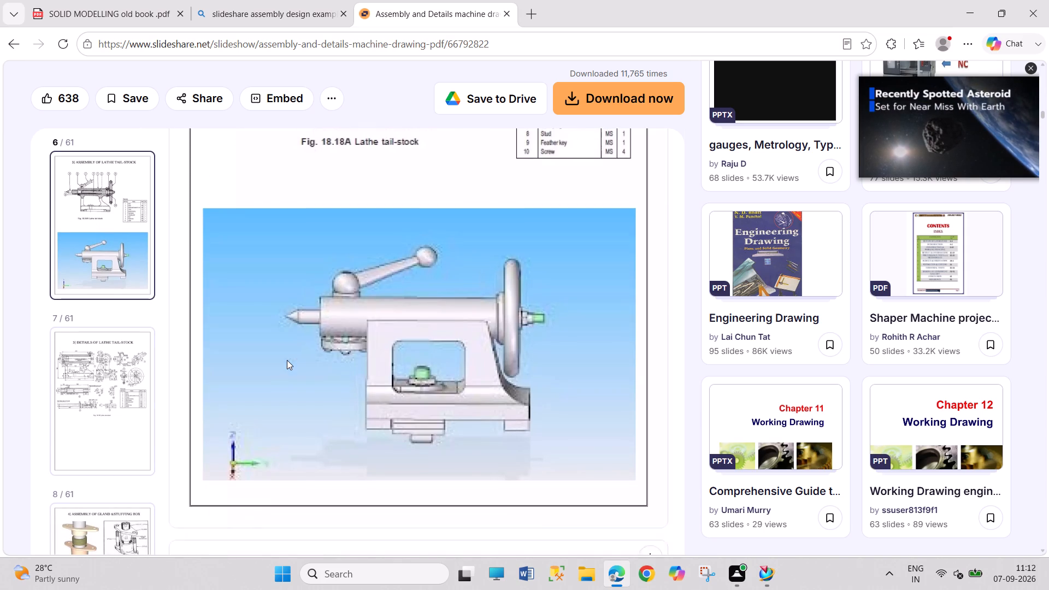
pyautogui.scroll(-17, 287, 360)
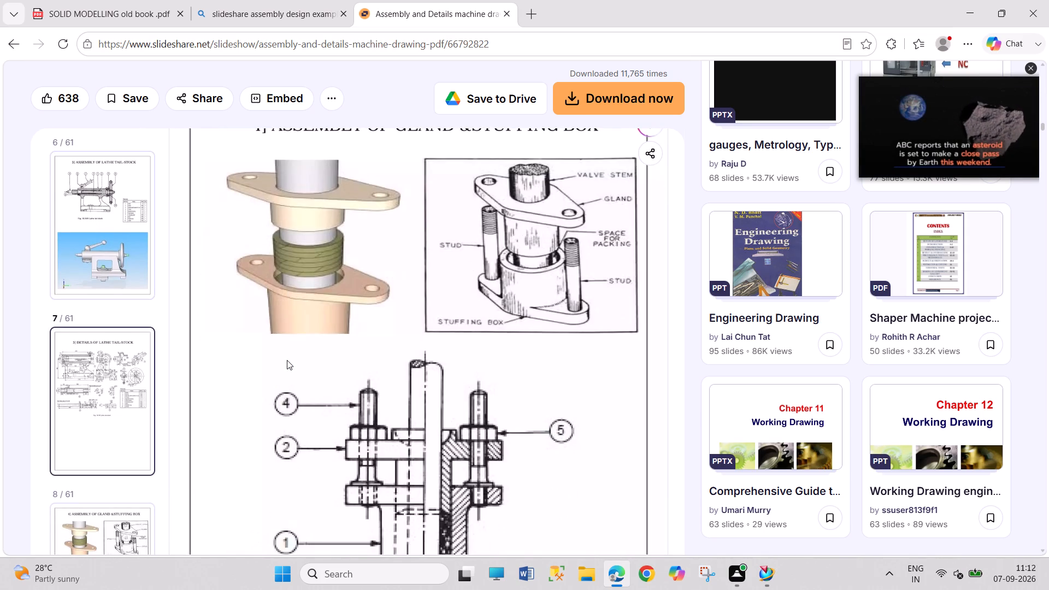
pyautogui.scroll(-18, 287, 360)
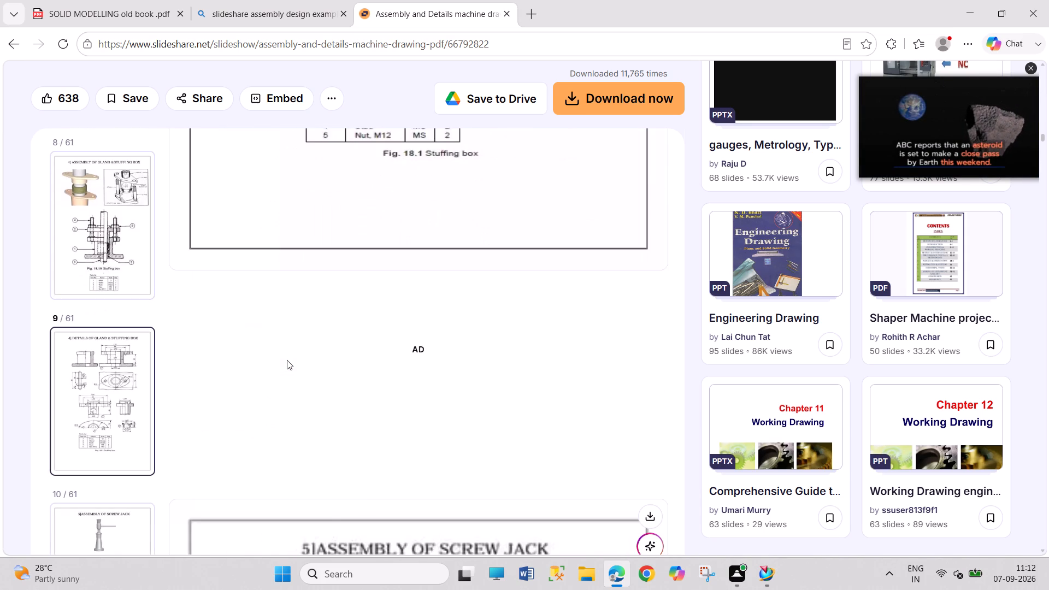
# Examine the screw jack and cross head assembly and detail drawings.
pyautogui.scroll(-18, 287, 360)
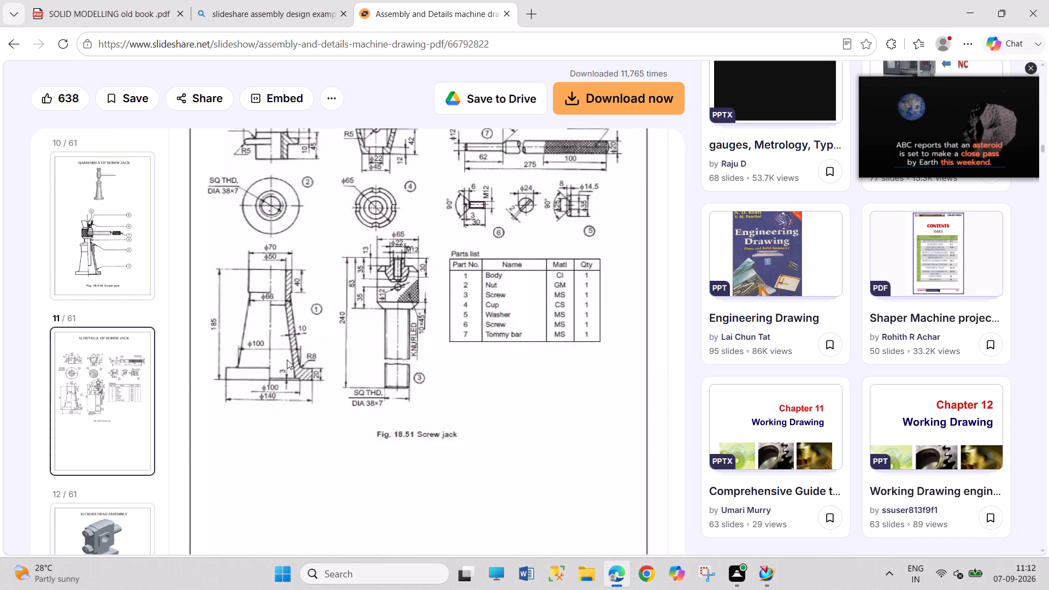
pyautogui.scroll(-19, 287, 359)
pyautogui.scroll(-16, 286, 359)
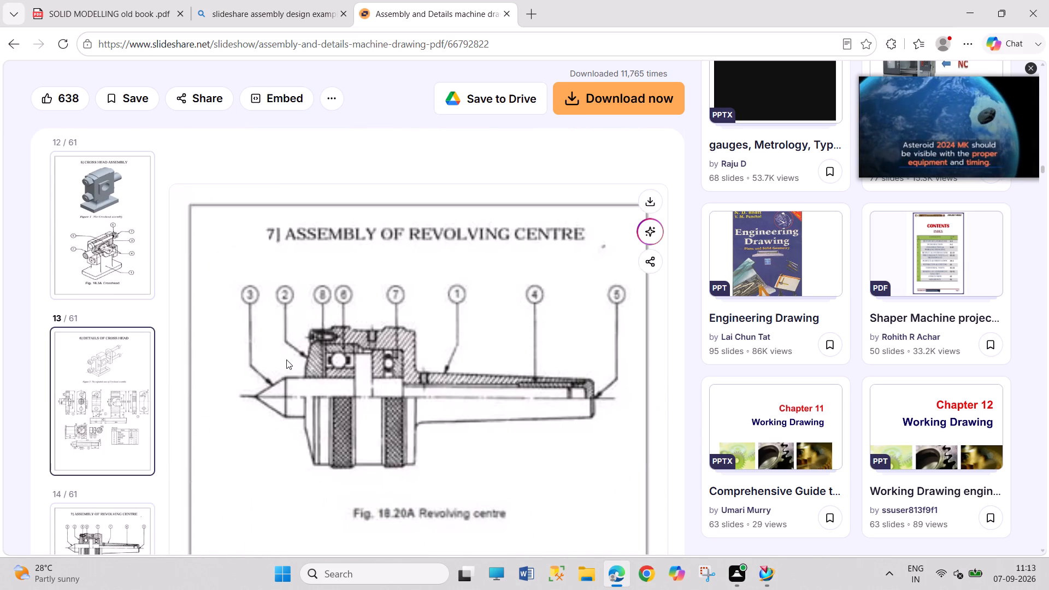
# Examine the revolving centre and milling machine tail-stock assembly and detail drawings.
pyautogui.scroll(-4, 286, 359)
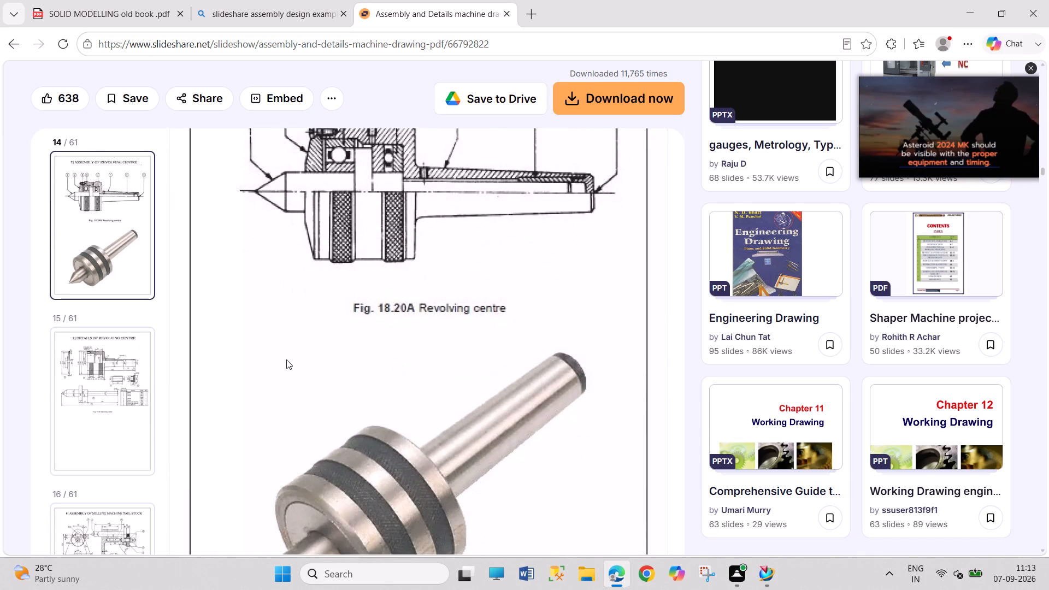
pyautogui.scroll(-10, 286, 359)
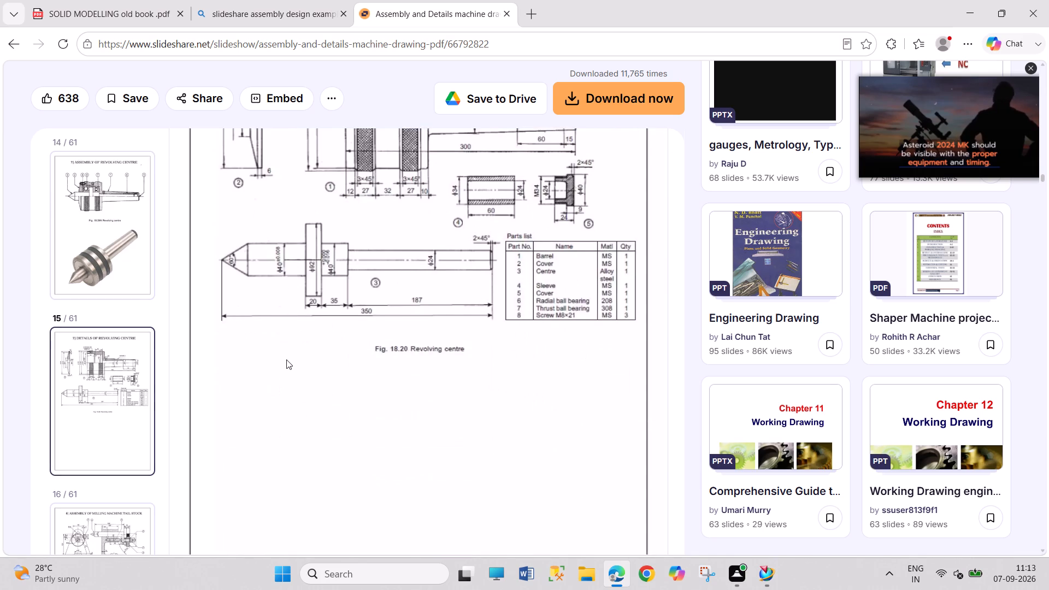
pyautogui.scroll(-9, 286, 359)
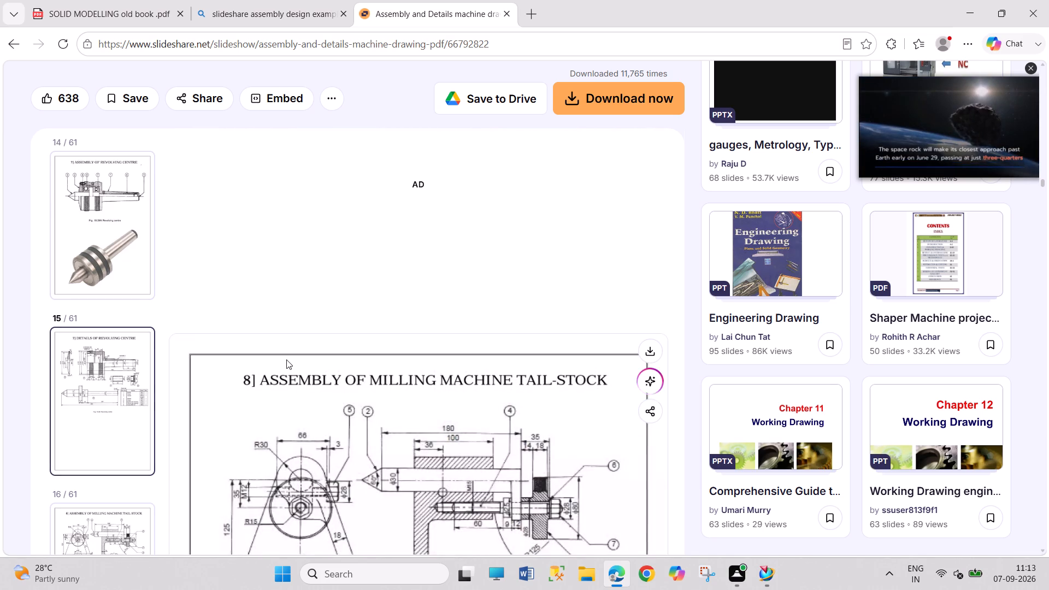
pyautogui.scroll(-14, 286, 359)
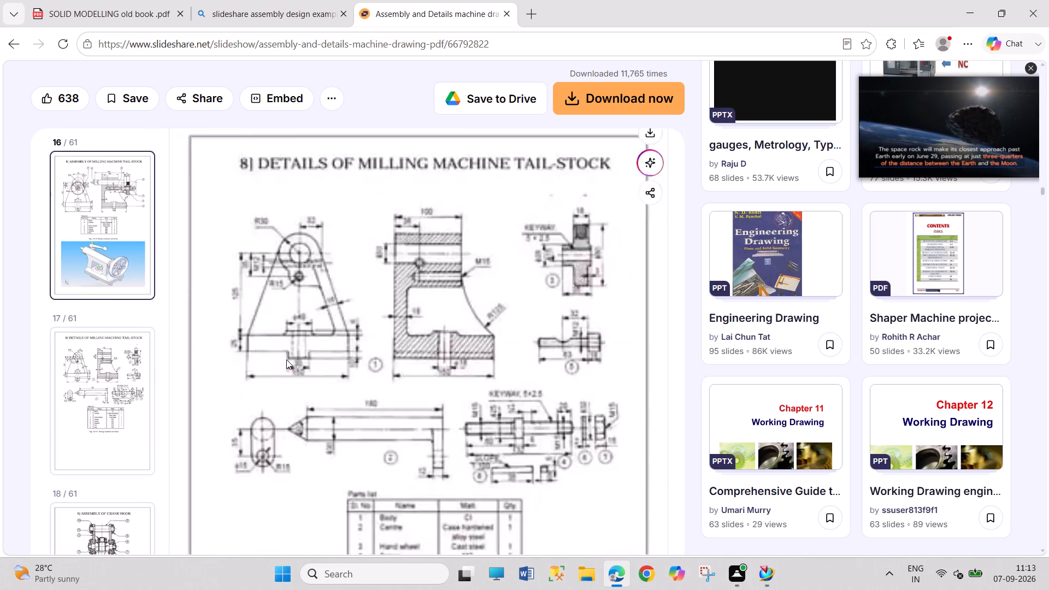
pyautogui.scroll(2, 286, 359)
# Study the crane hook's assembly drawing, 3D view, part details and parts list.
pyautogui.scroll(-12, 286, 359)
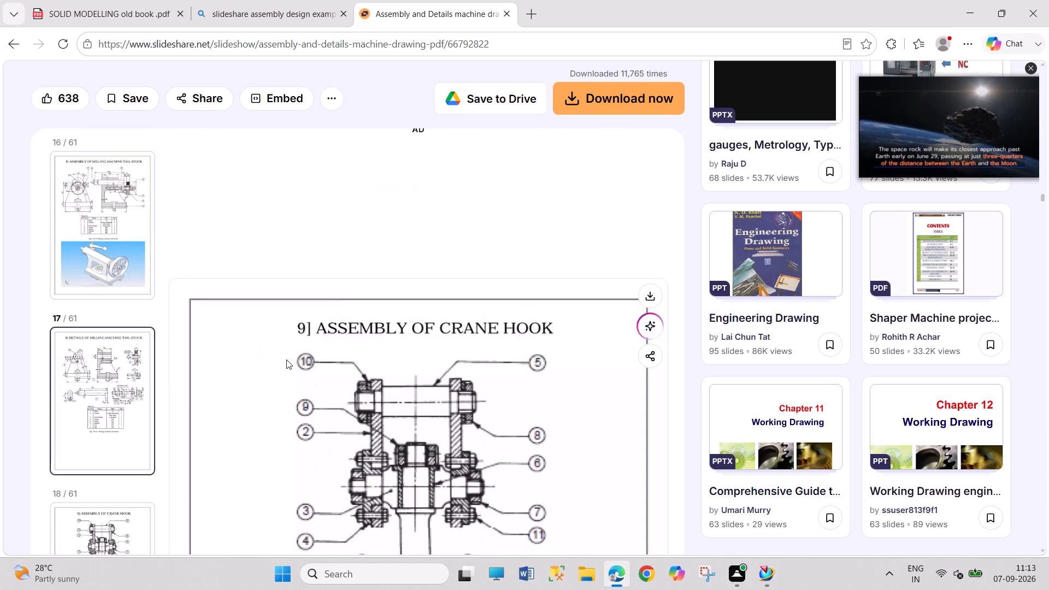
pyautogui.scroll(-3, 286, 359)
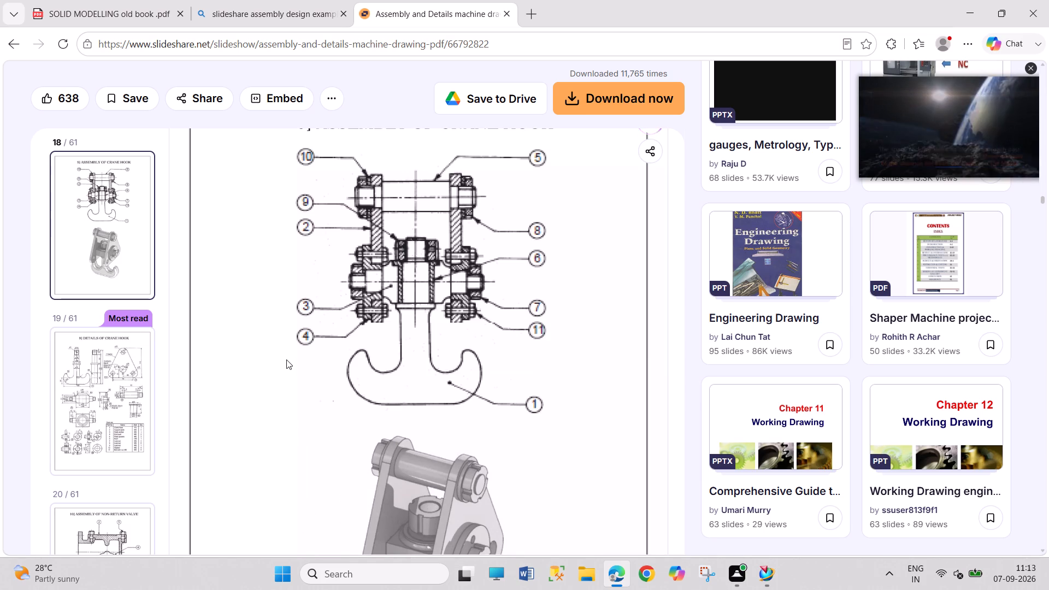
pyautogui.scroll(-2, 286, 359)
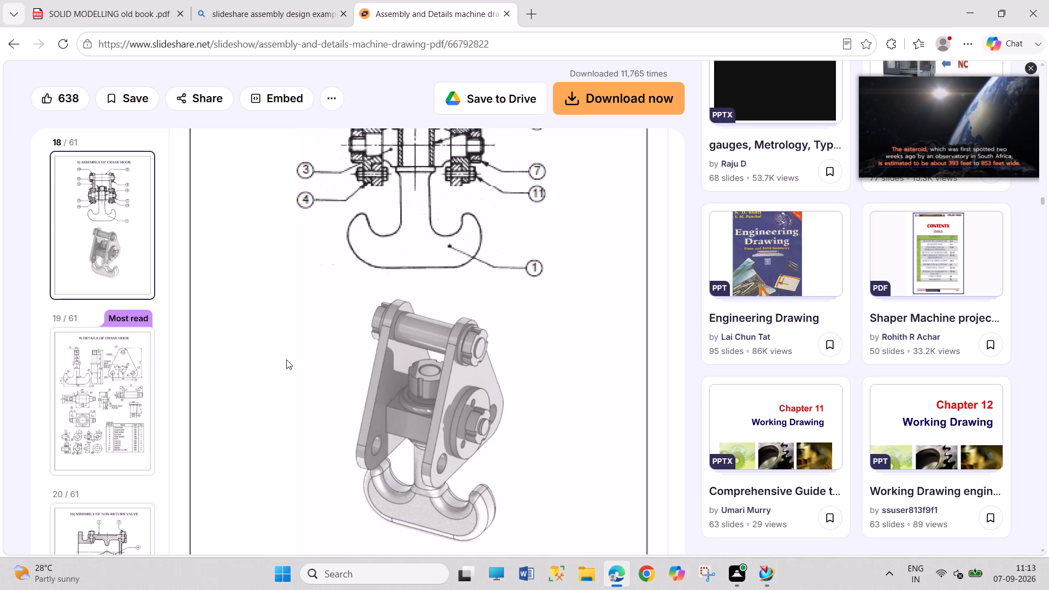
pyautogui.scroll(-6, 286, 359)
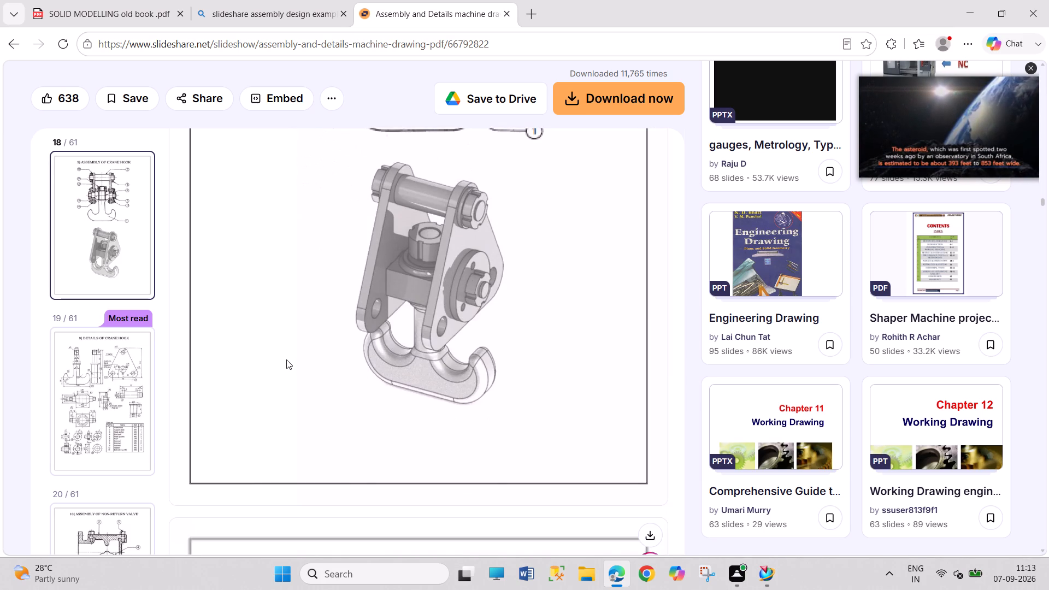
pyautogui.scroll(-5, 286, 359)
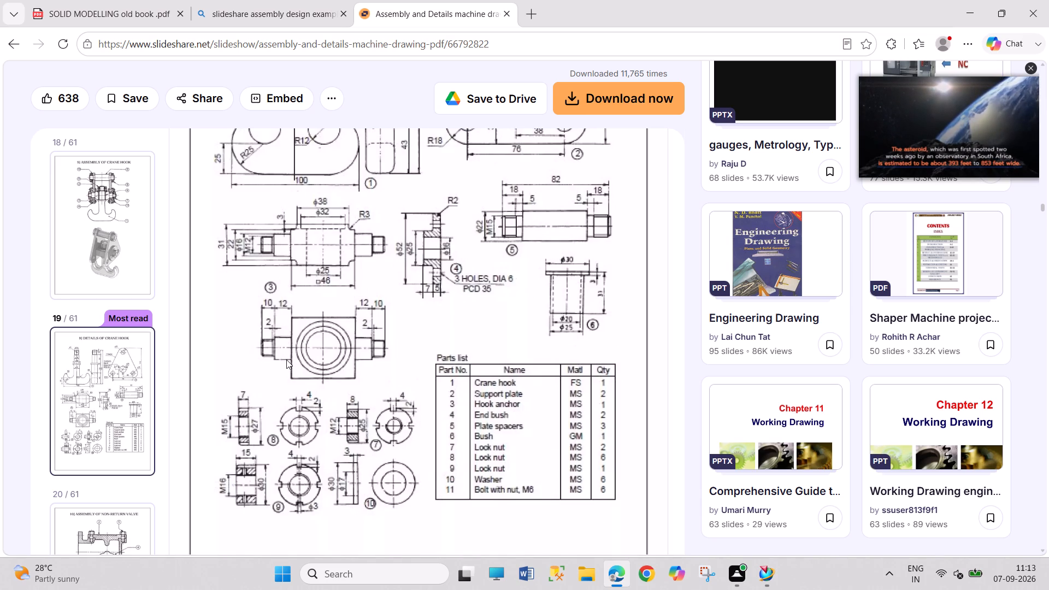
pyautogui.scroll(4, 243, 265)
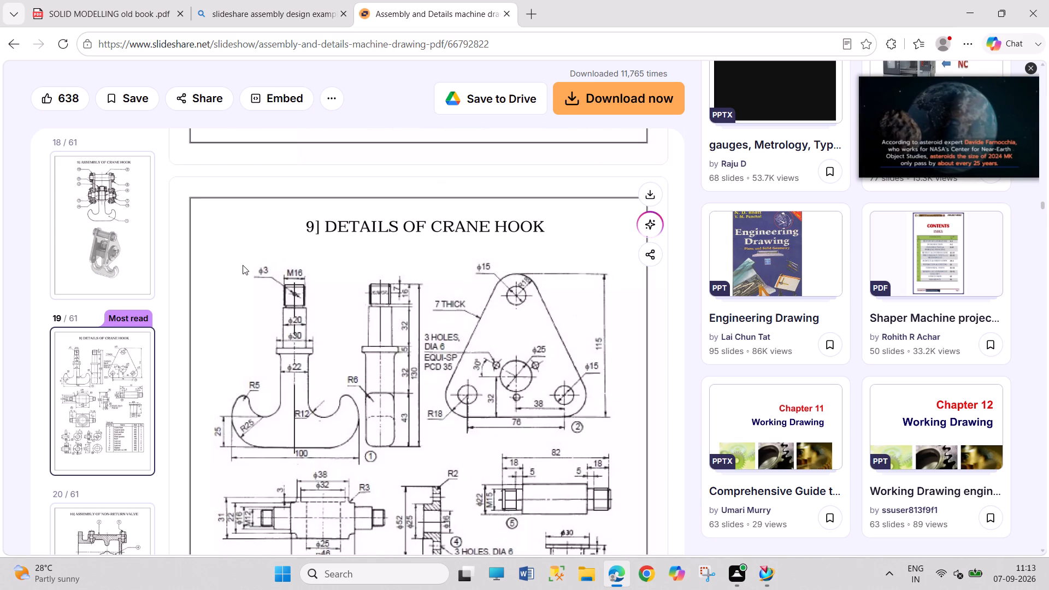
# Examine the non-return valve's assembly drawing, part details and parts list.
pyautogui.scroll(-16, 243, 265)
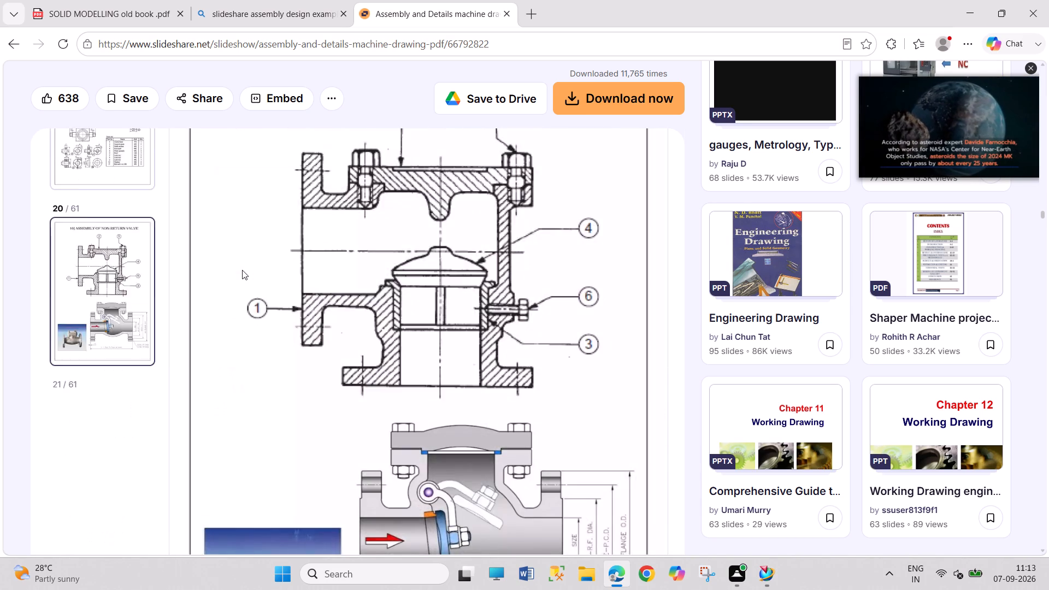
pyautogui.scroll(-4, 242, 270)
pyautogui.scroll(3, 242, 270)
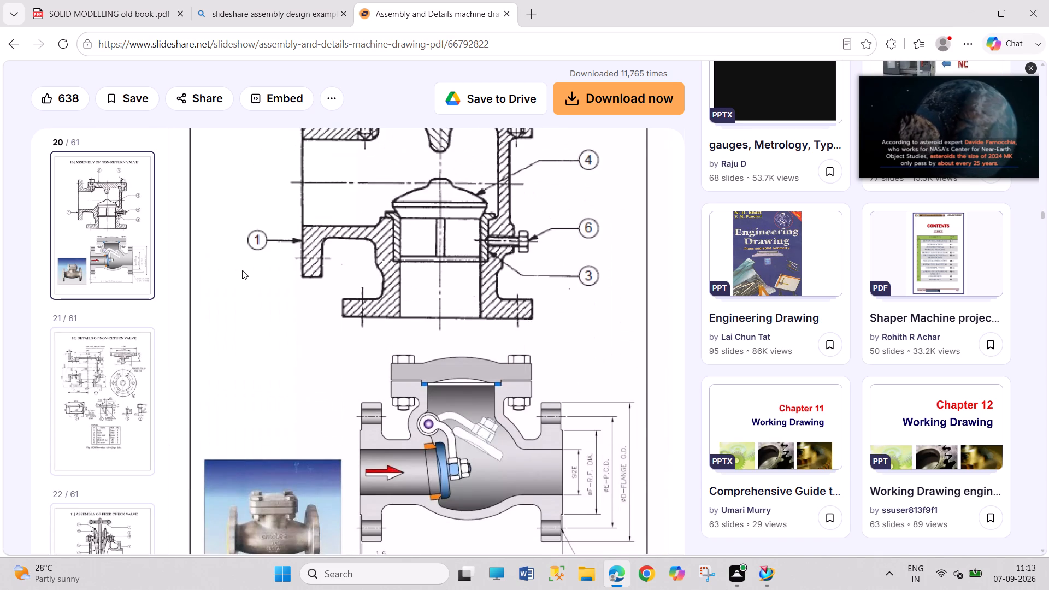
pyautogui.scroll(1, 242, 270)
pyautogui.scroll(-11, 242, 270)
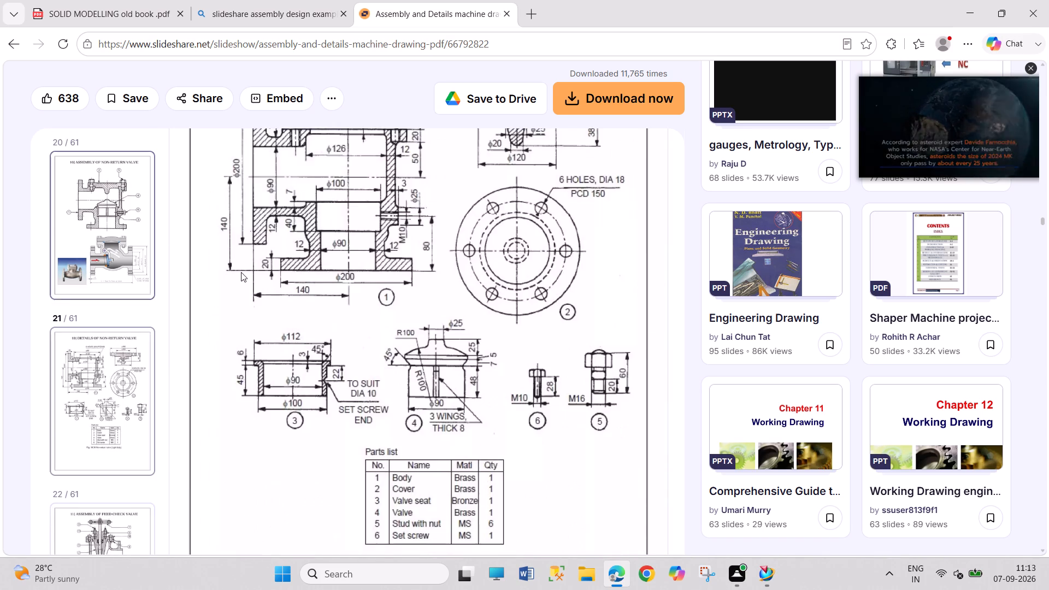
pyautogui.scroll(-4, 241, 272)
# Examine the feed check valve and pressure relief valve assembly and detail drawings.
pyautogui.scroll(-15, 241, 272)
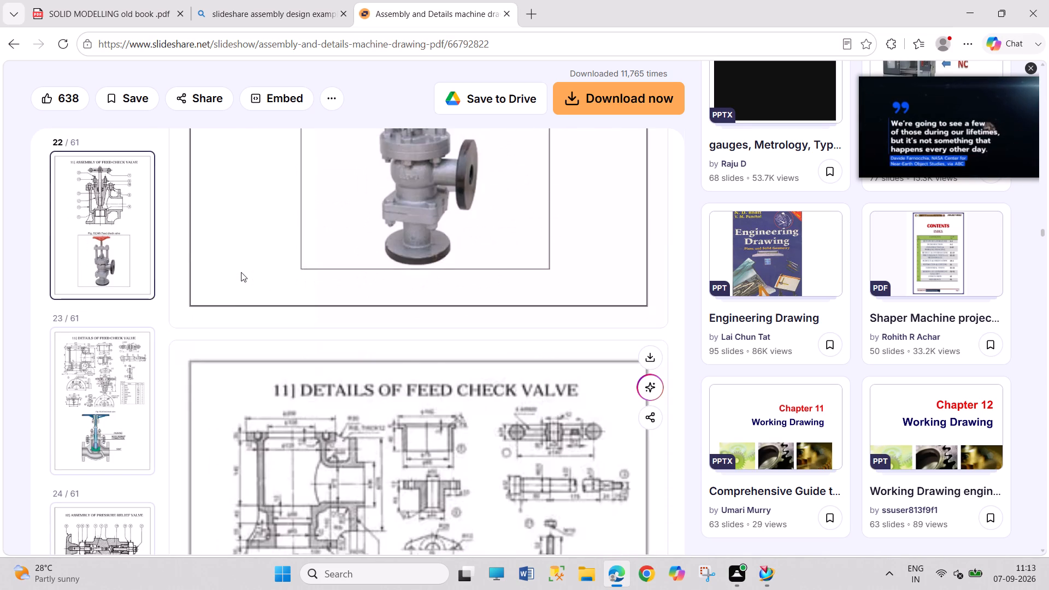
pyautogui.scroll(-18, 241, 272)
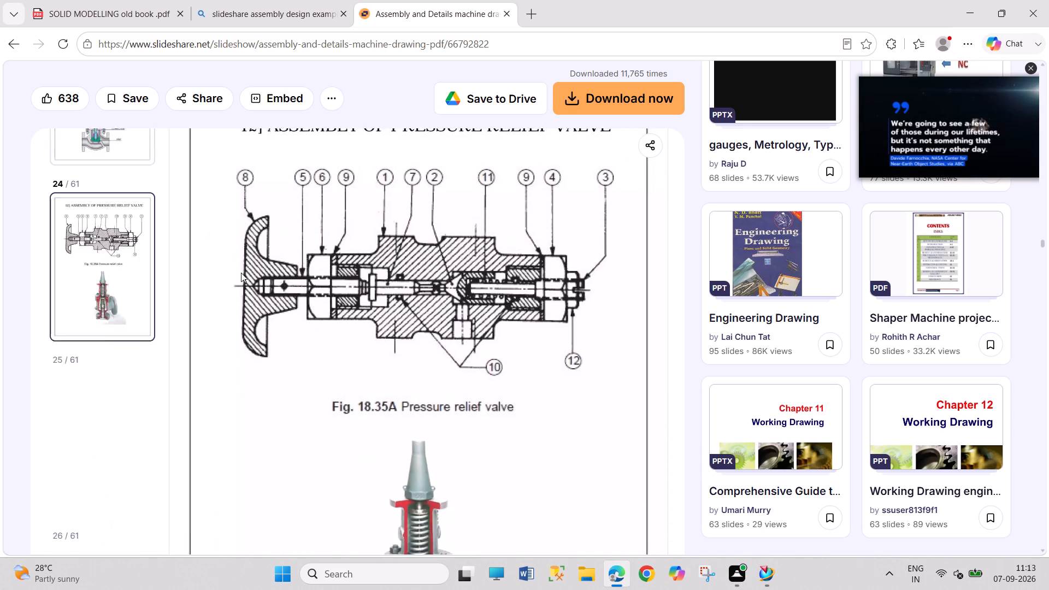
pyautogui.scroll(-12, 241, 273)
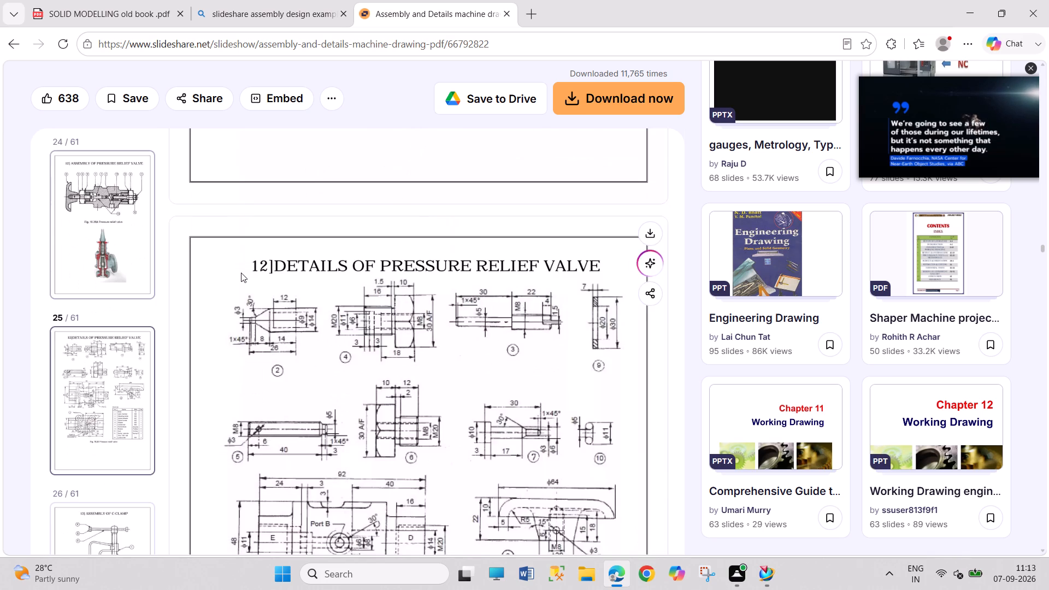
pyautogui.scroll(-5, 241, 273)
# Examine the C-clamp's assembly and detail drawings and the square tool post assembly.
pyautogui.scroll(-9, 241, 273)
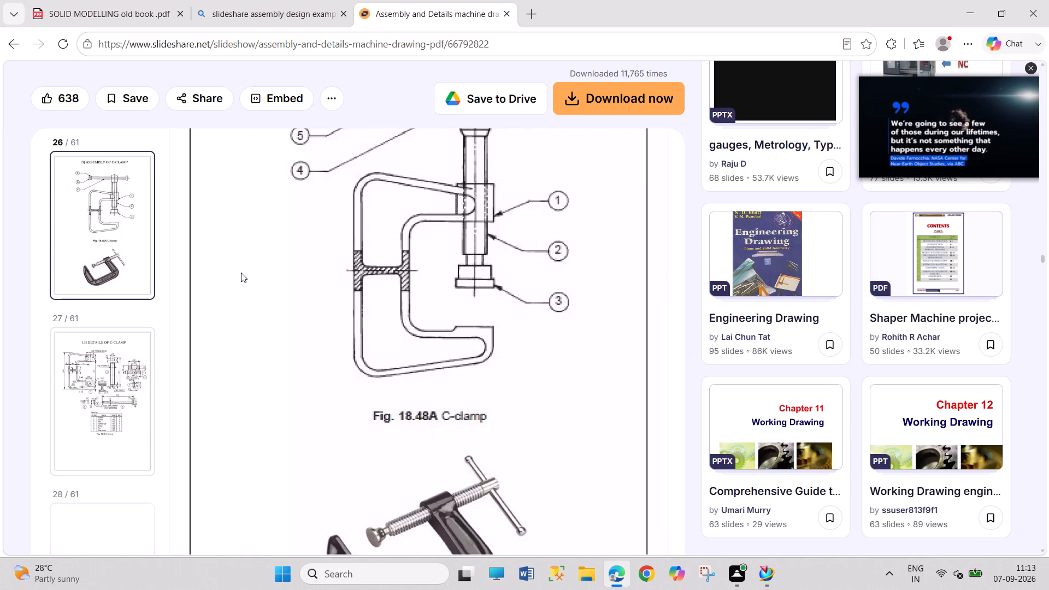
pyautogui.scroll(-9, 241, 273)
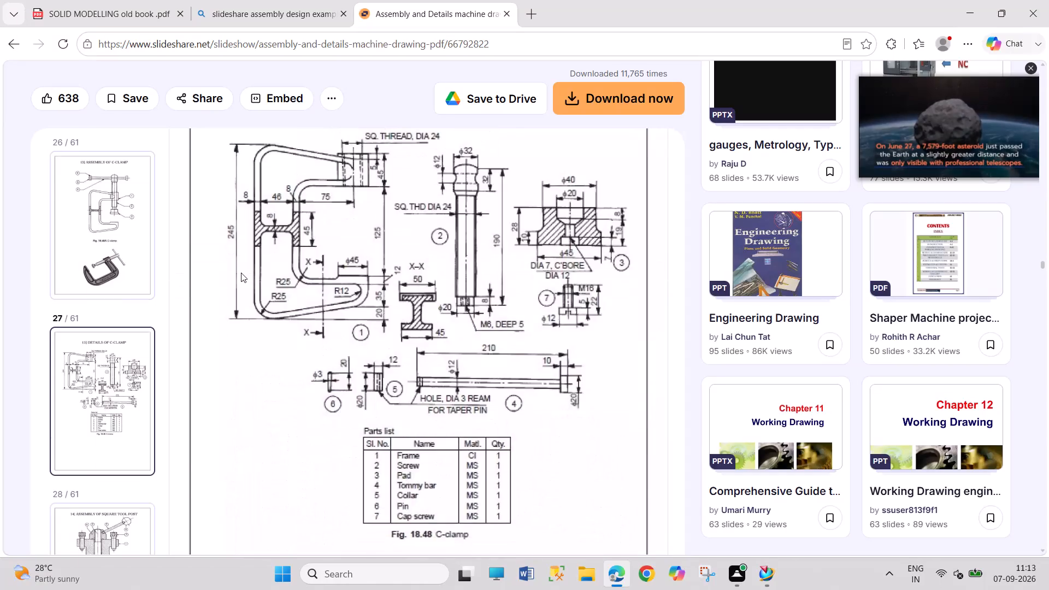
pyautogui.scroll(-13, 241, 273)
pyautogui.scroll(4, 241, 273)
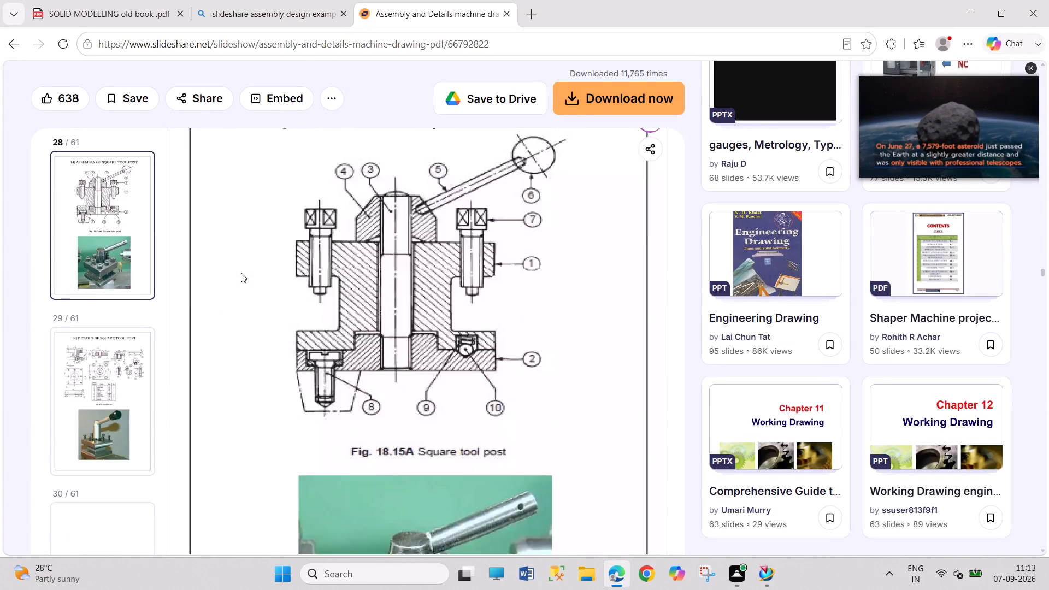
# Return to the C-clamp details slide, capture its part drawings and parts list with Snipping Tool, and close the snip window.
pyautogui.scroll(8, 241, 273)
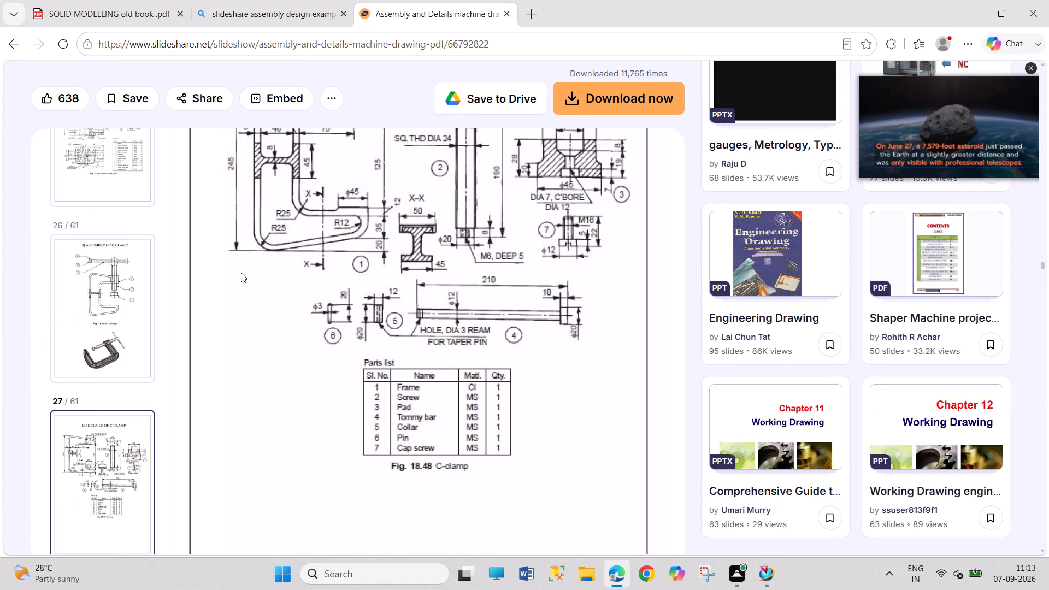
pyautogui.scroll(1, 241, 273)
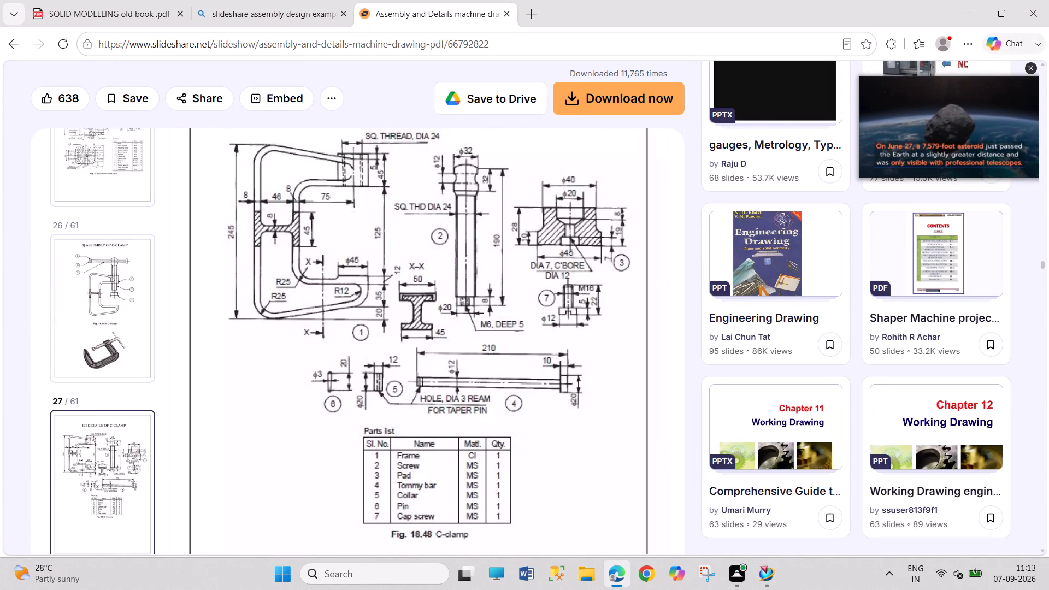
pyautogui.click(1041, 67)
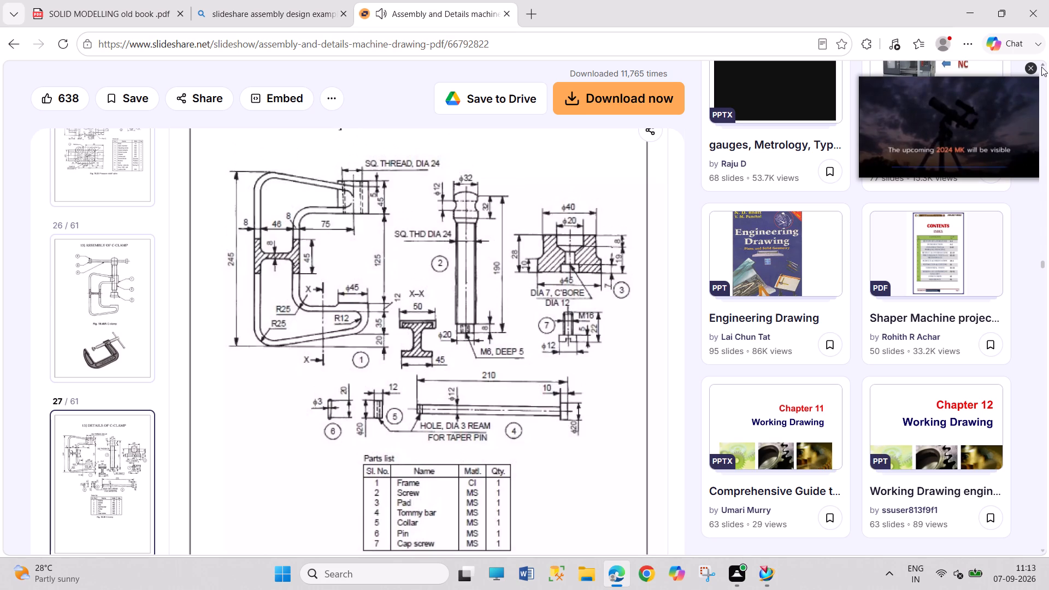
pyautogui.scroll(1, 765, 192)
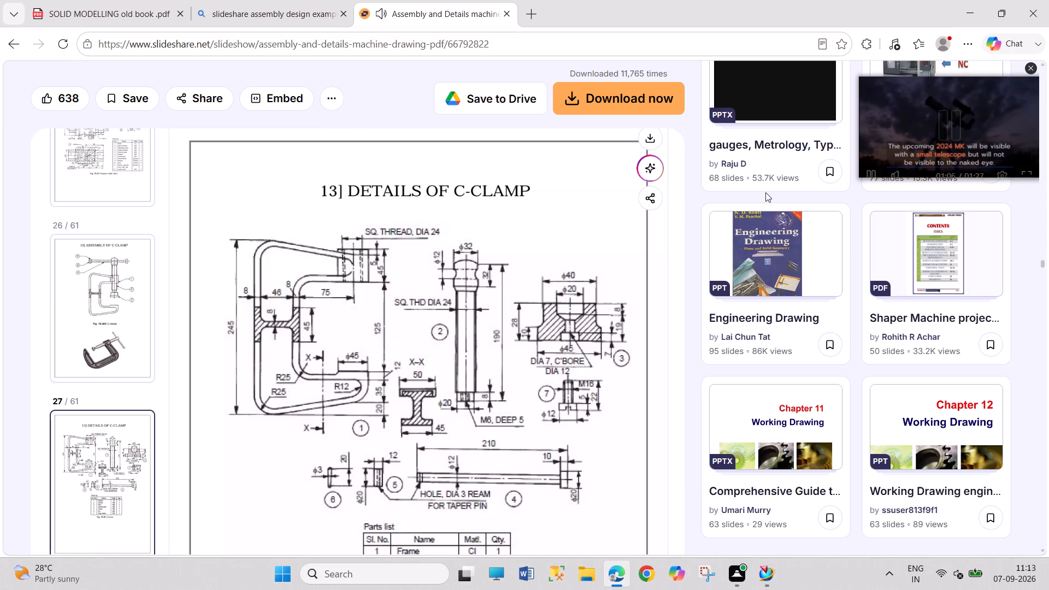
pyautogui.scroll(-2, 765, 192)
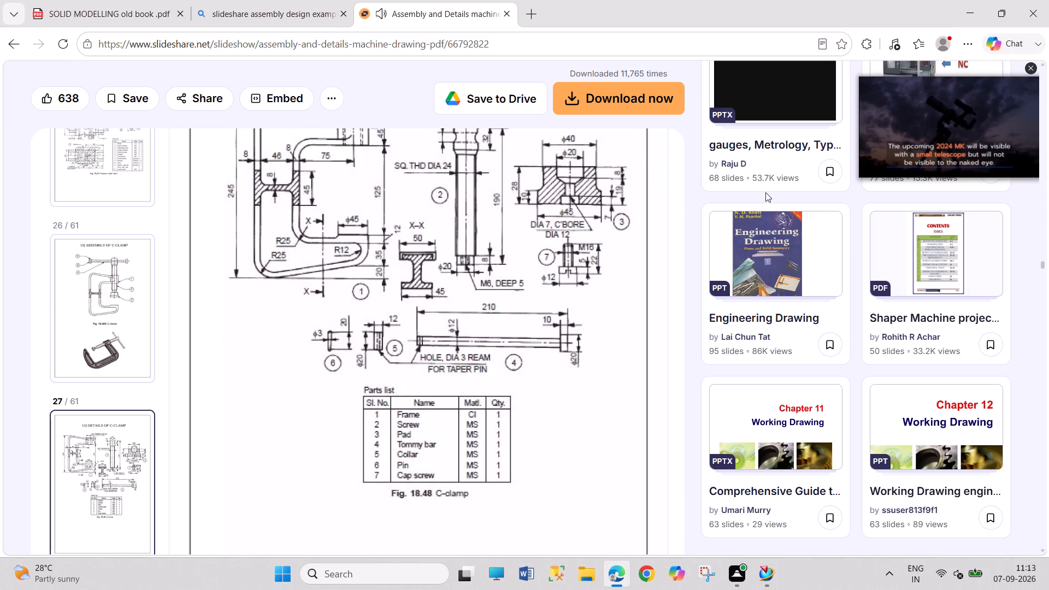
pyautogui.click(1045, 66)
pyautogui.click(1045, 66)
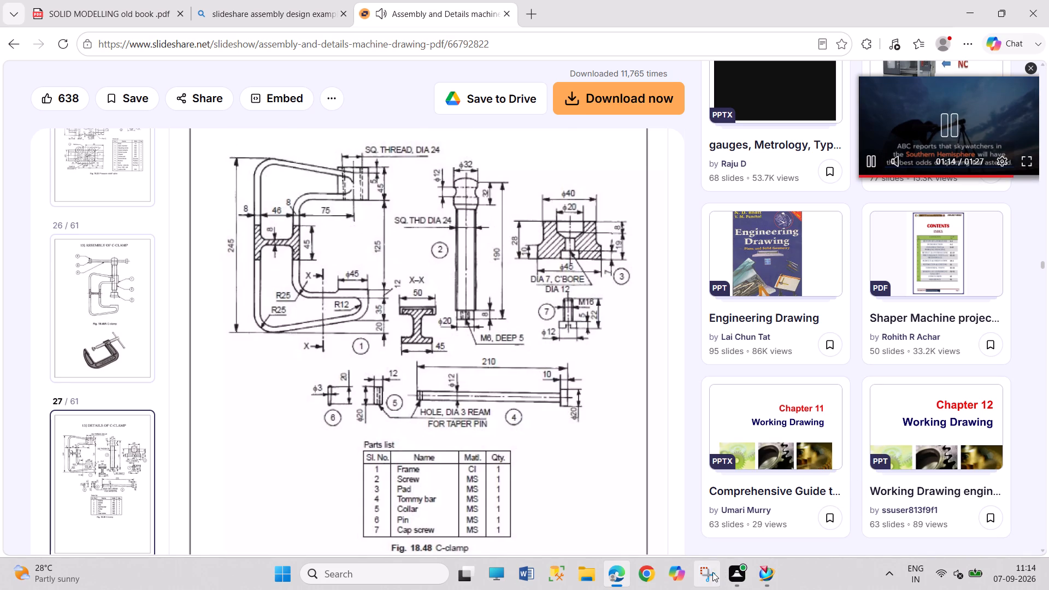
pyautogui.click(710, 573)
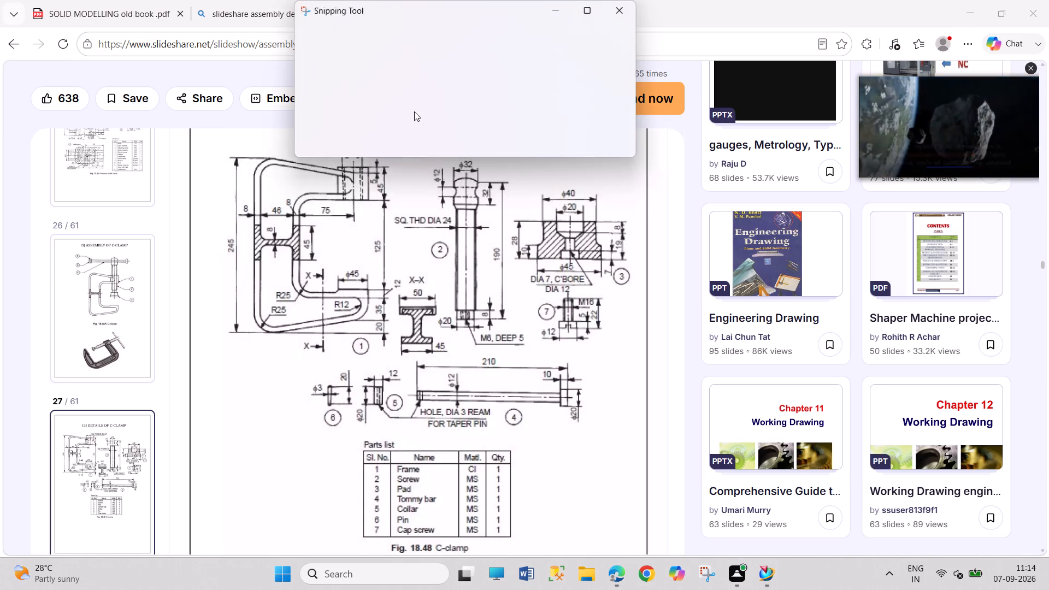
pyautogui.click(316, 33)
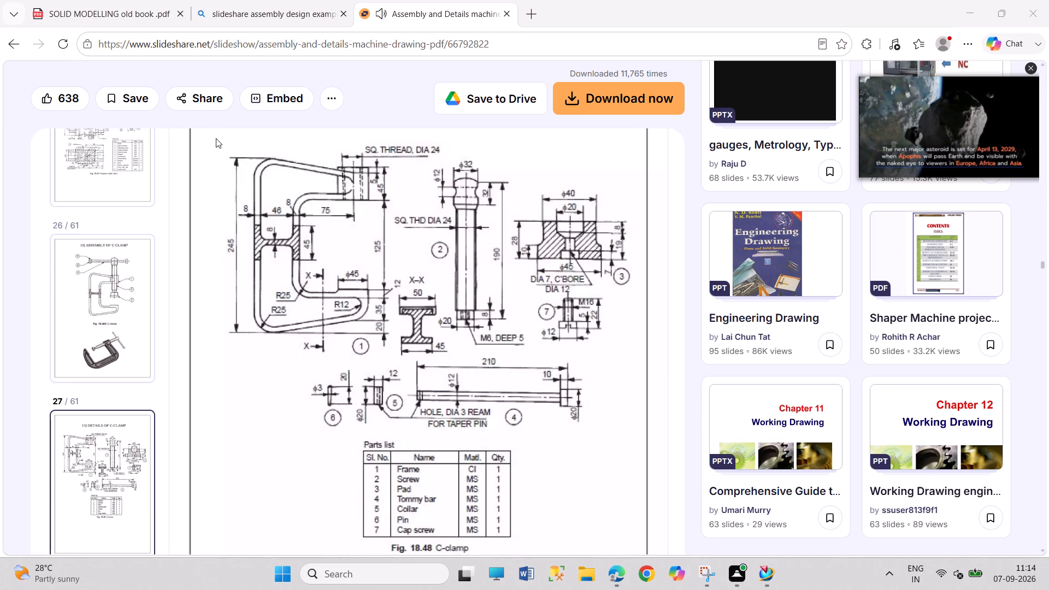
pyautogui.moveTo(217, 135); pyautogui.dragTo(486, 290)
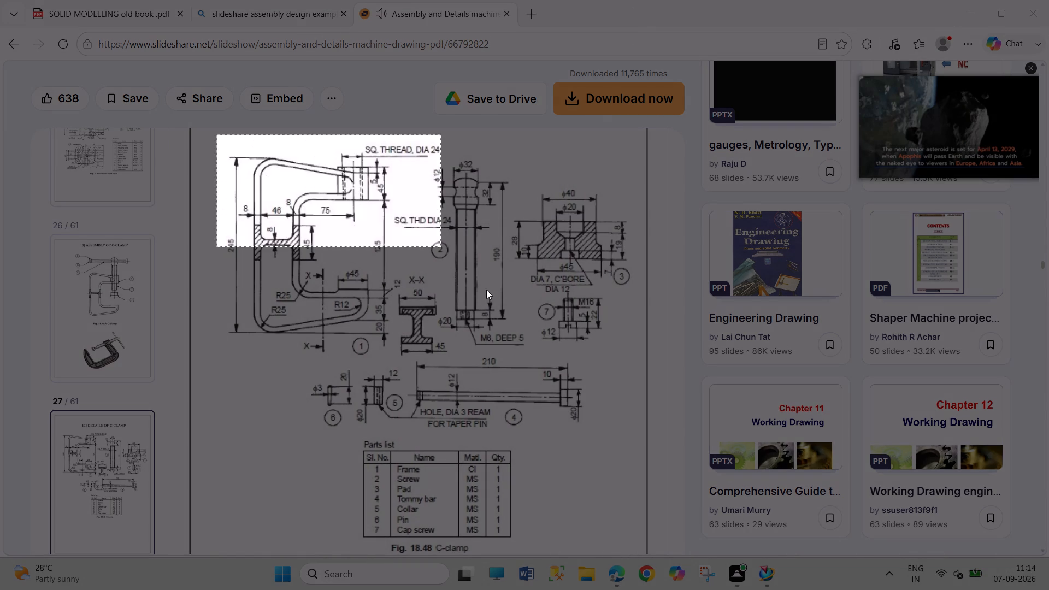
pyautogui.moveTo(486, 290); pyautogui.dragTo(645, 558)
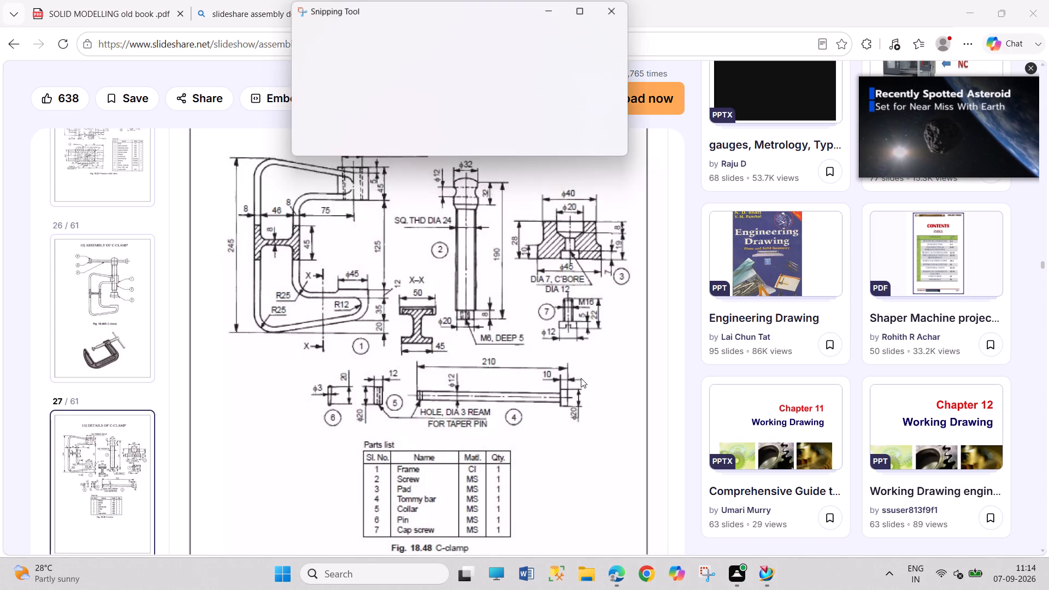
pyautogui.click(928, 7)
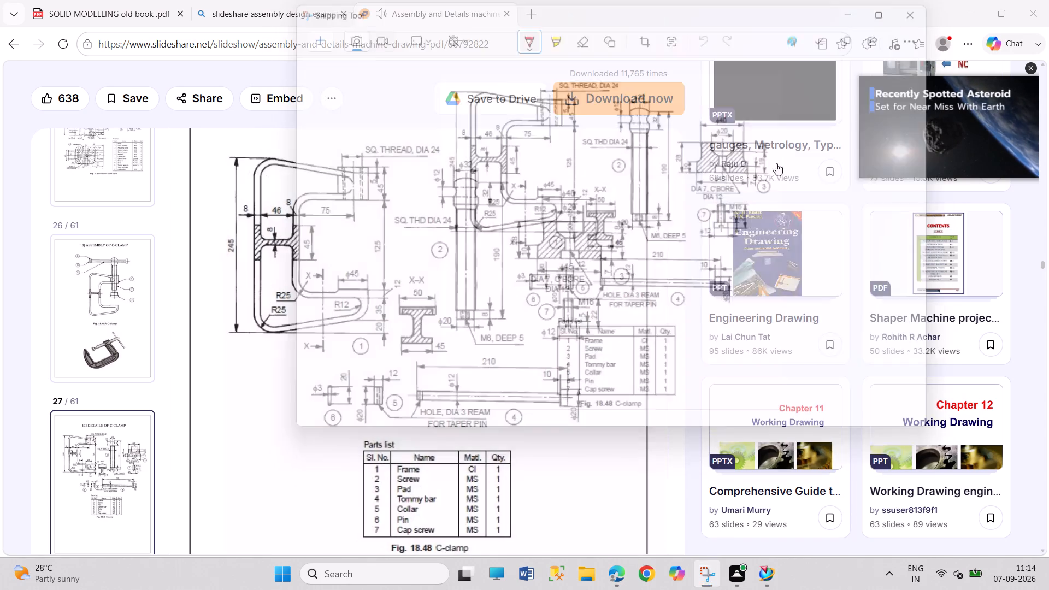
# Review the C-clamp assembly drawing with its numbered parts.
pyautogui.scroll(9, 515, 250)
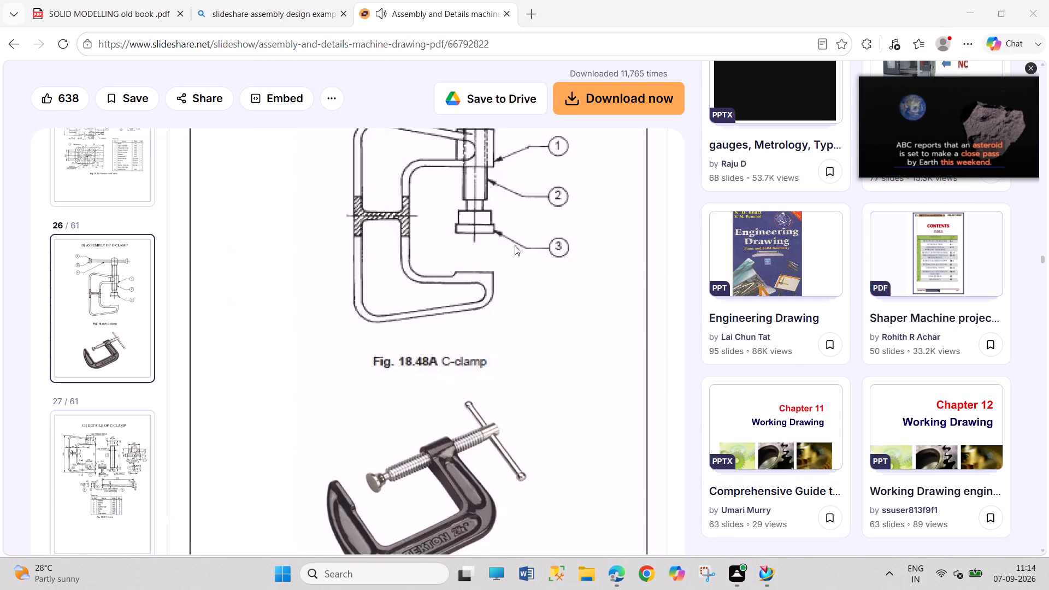
pyautogui.scroll(1, 515, 245)
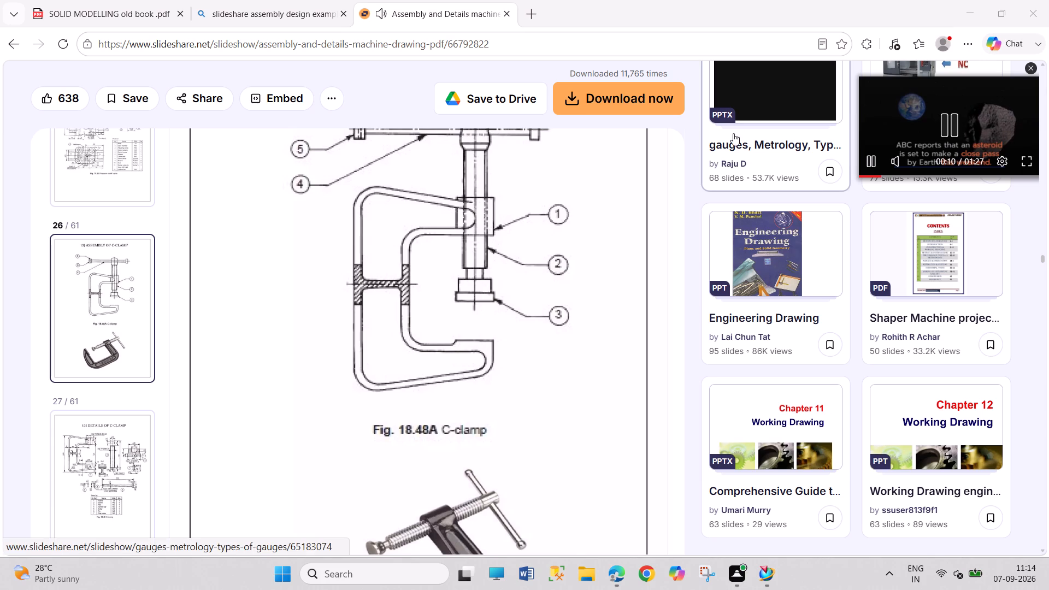
# Reduce the page zoom to 50% and browse the drawings from the drill jig to the lever safety valve assembly.
pyautogui.keyDown('ctrl'); pyautogui.scroll(-2, 536, 184); pyautogui.keyUp('ctrl')
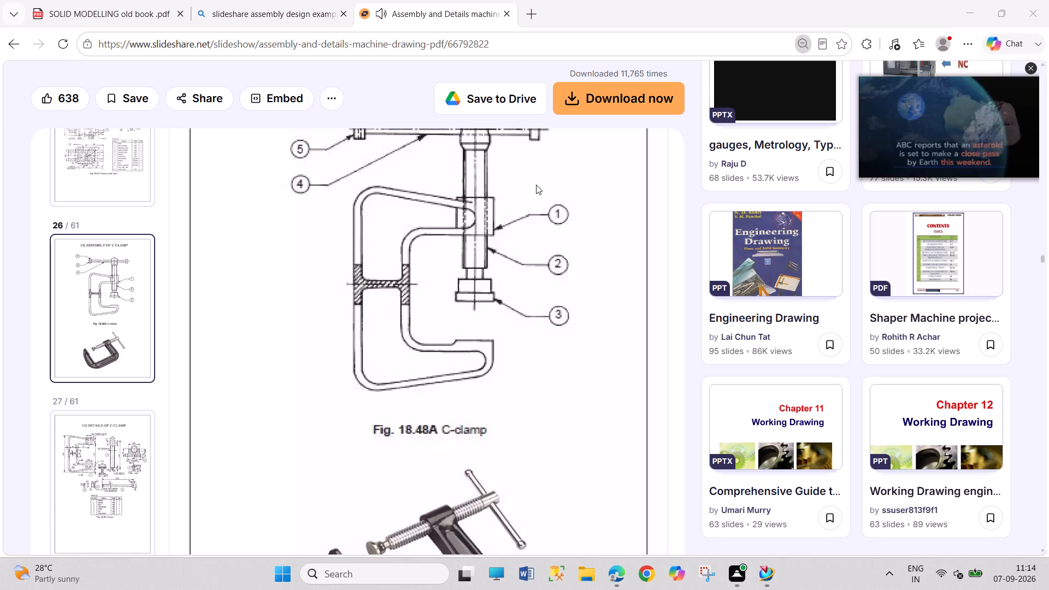
pyautogui.keyDown('ctrl'); pyautogui.scroll(-3, 536, 185); pyautogui.keyUp('ctrl')
pyautogui.scroll(2, 508, 189)
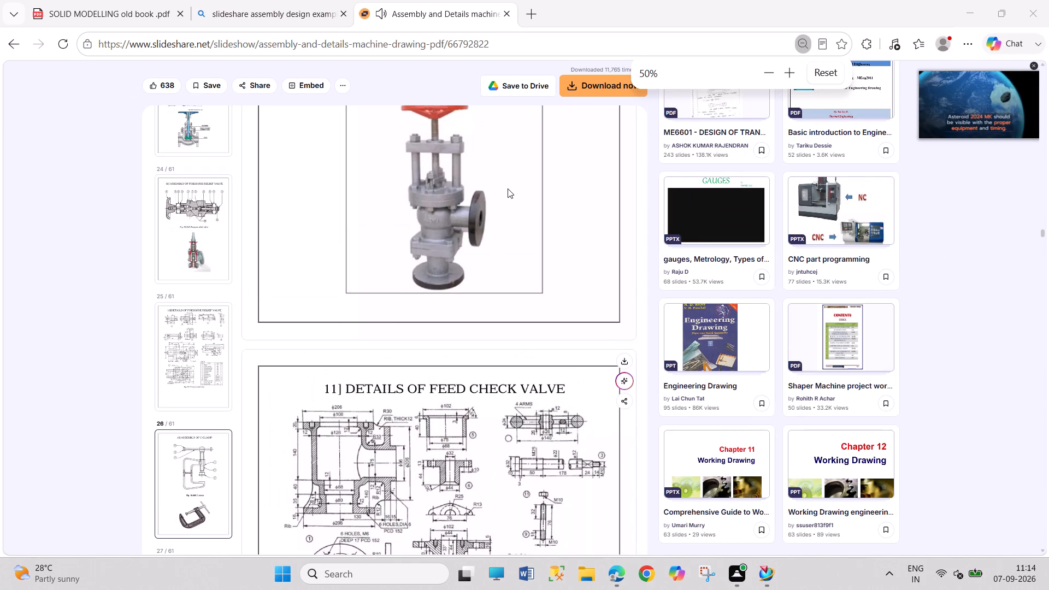
pyautogui.scroll(2, 508, 188)
pyautogui.scroll(-7, 508, 188)
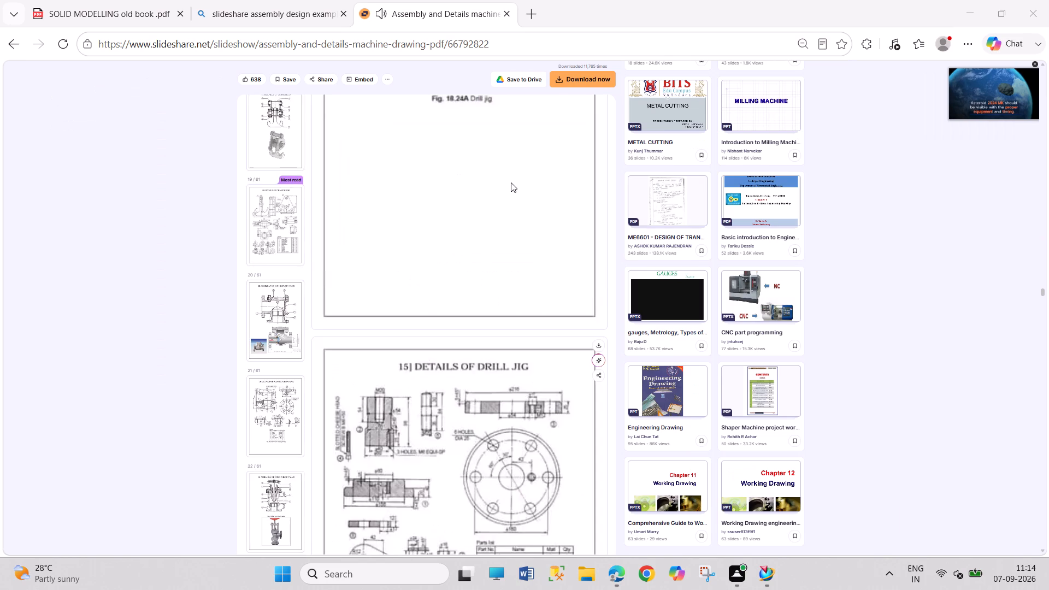
pyautogui.scroll(-18, 511, 183)
pyautogui.scroll(-5, 512, 187)
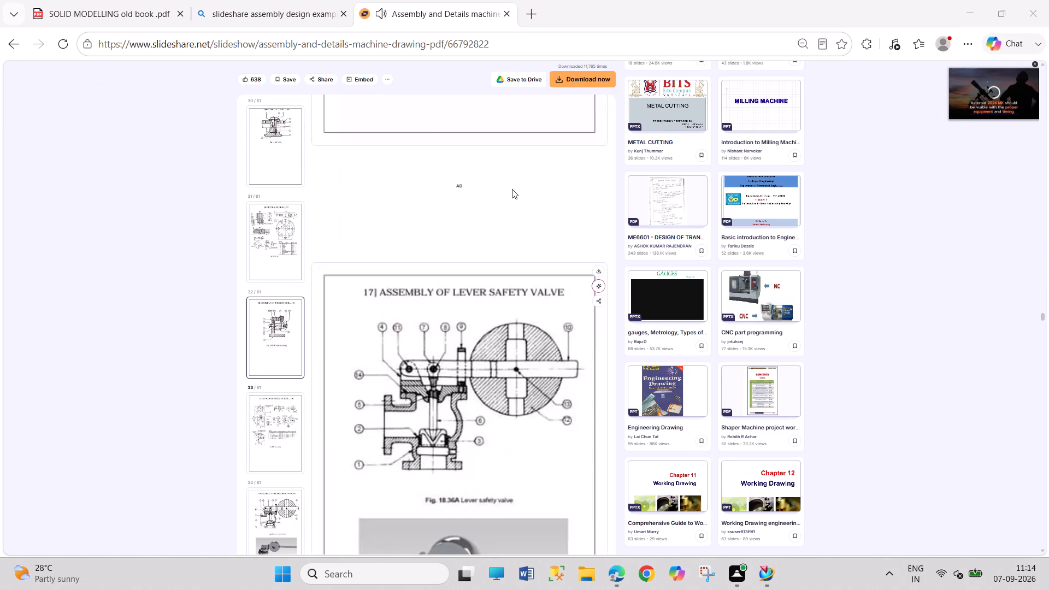
# Look through the spring loaded relief valve and air valve drawings.
pyautogui.scroll(-17, 512, 189)
pyautogui.scroll(-6, 512, 190)
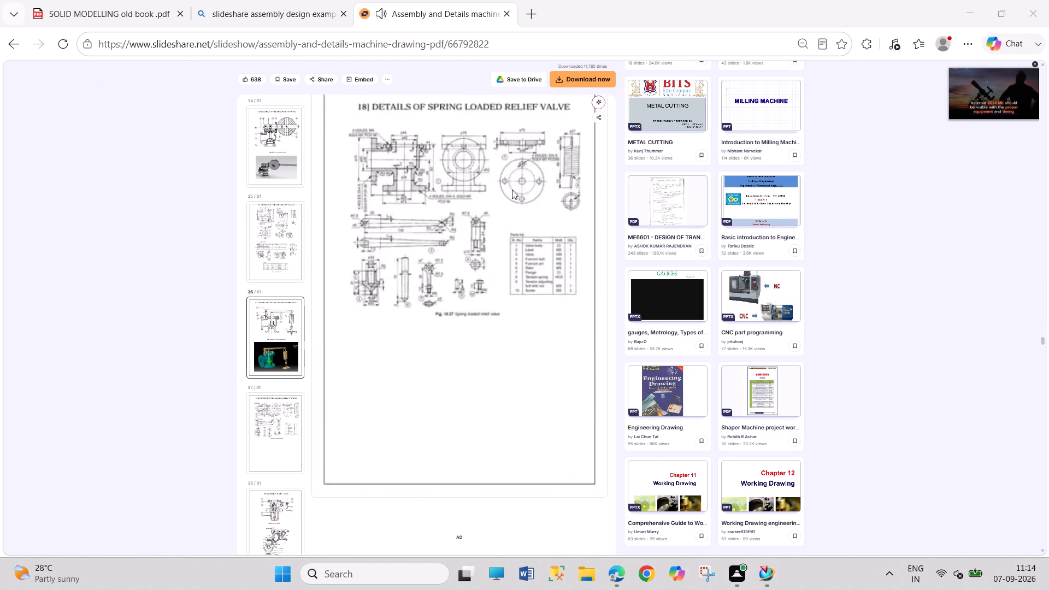
pyautogui.scroll(-13, 512, 190)
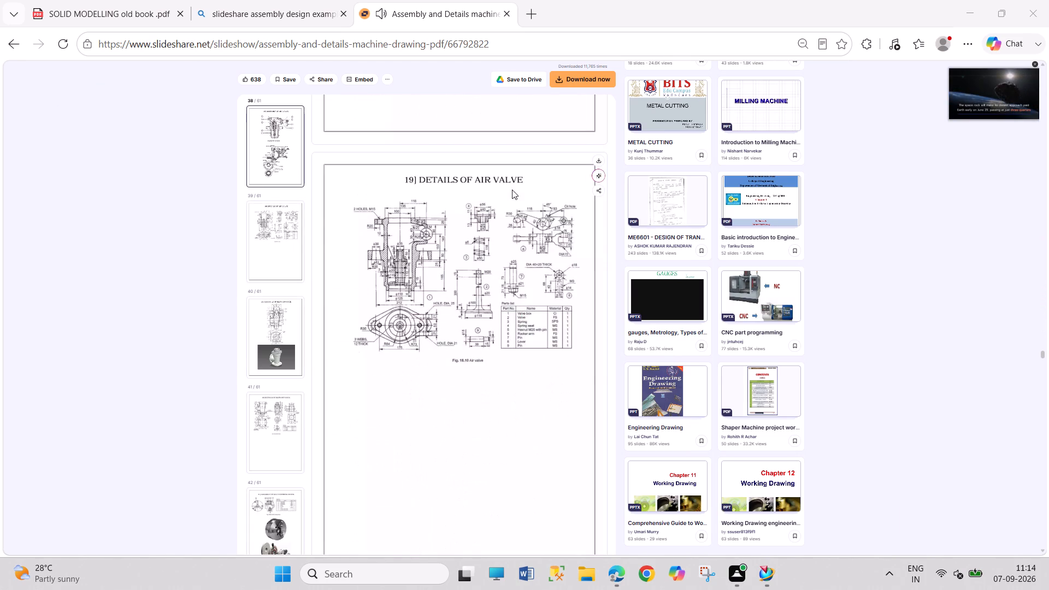
pyautogui.scroll(-6, 512, 190)
# Study the spring loaded relief valve's part details, assembly drawing and 3D view.
pyautogui.scroll(19, 512, 190)
pyautogui.scroll(4, 510, 188)
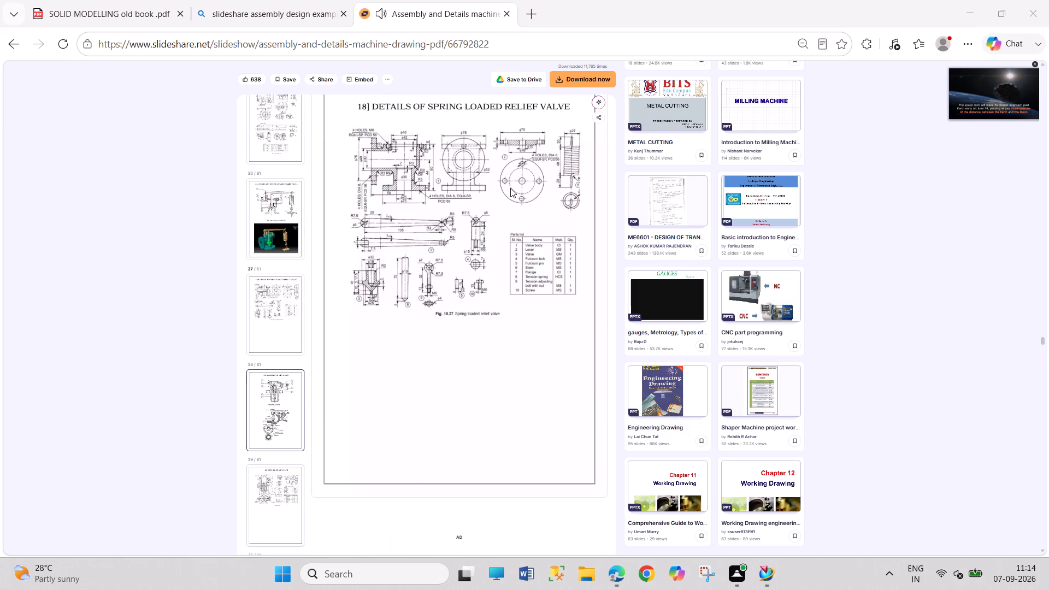
pyautogui.scroll(1, 510, 188)
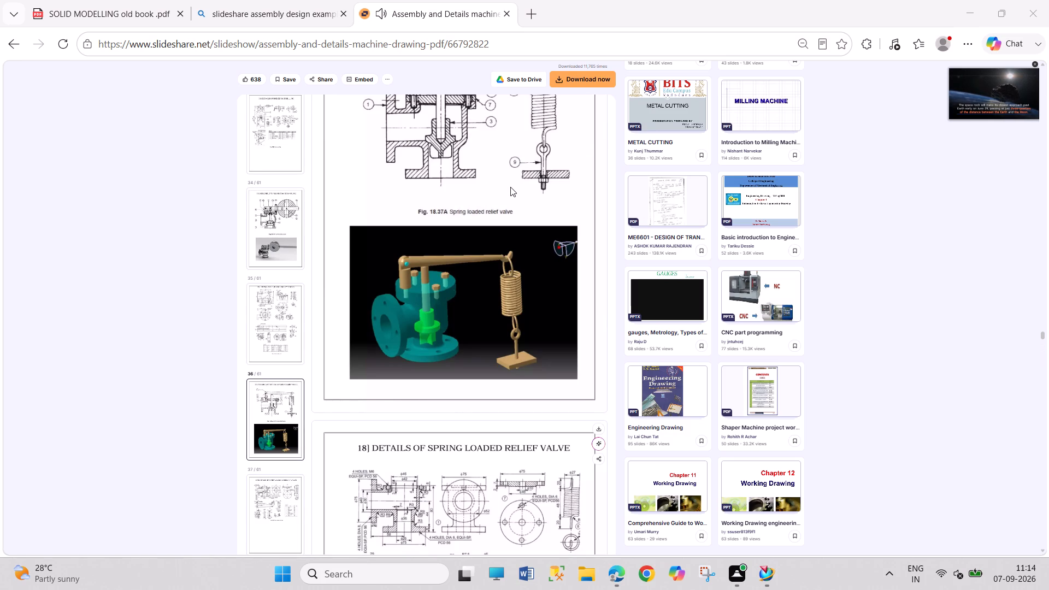
pyautogui.scroll(2, 510, 187)
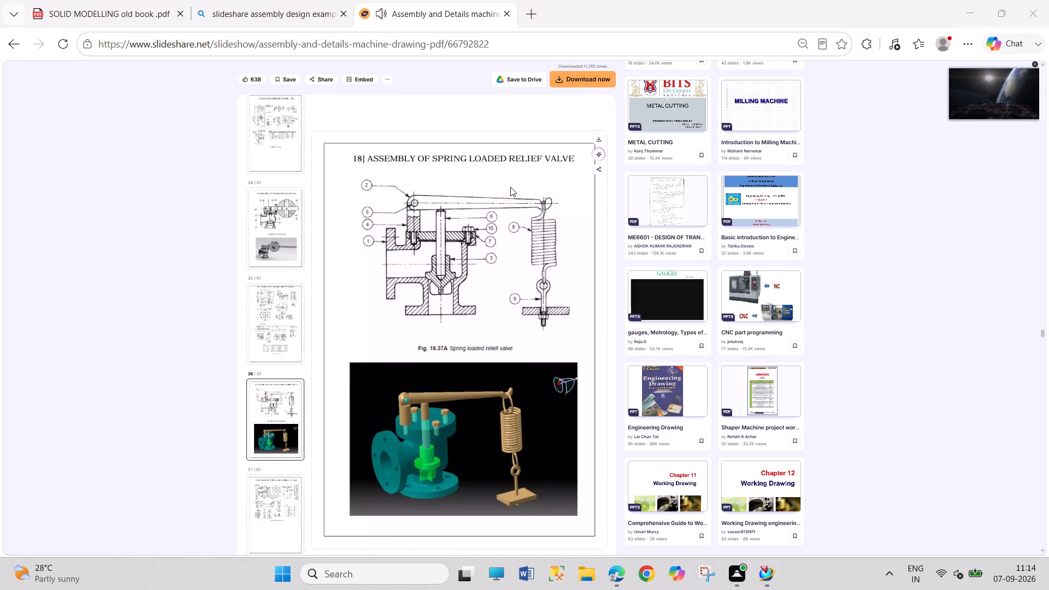
pyautogui.scroll(2, 510, 187)
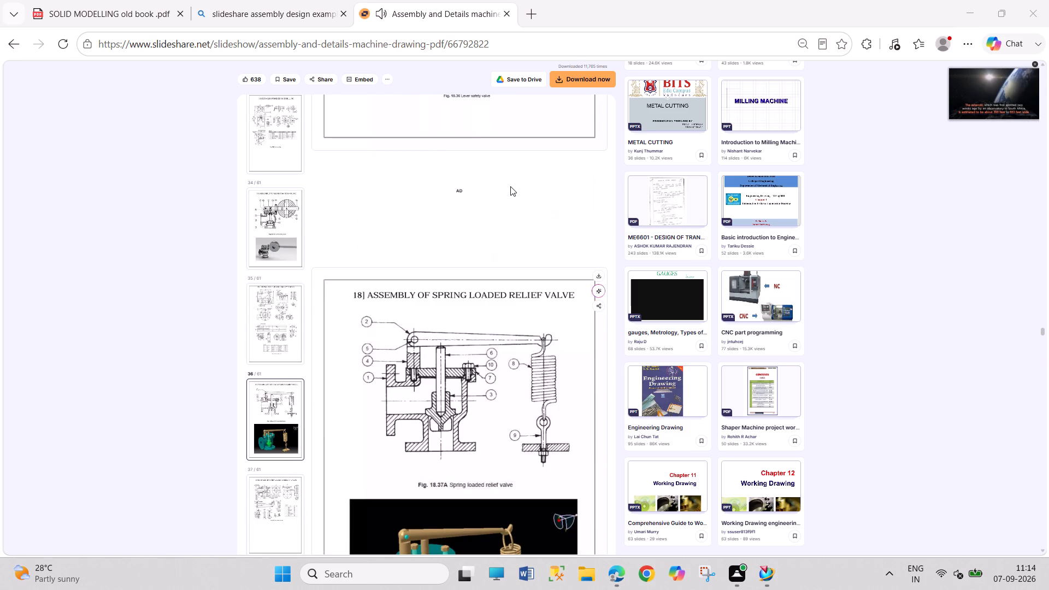
pyautogui.scroll(1, 510, 186)
pyautogui.scroll(-3, 510, 186)
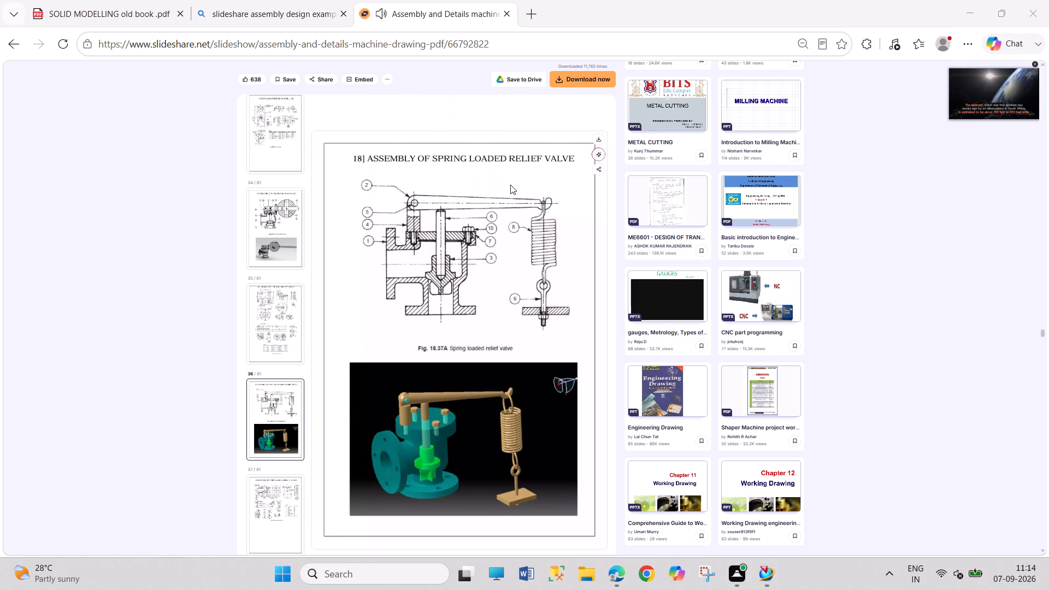
# Go back through the lever safety valve and indexing drill jig drawings to the C-clamp assembly drawing.
pyautogui.scroll(9, 510, 185)
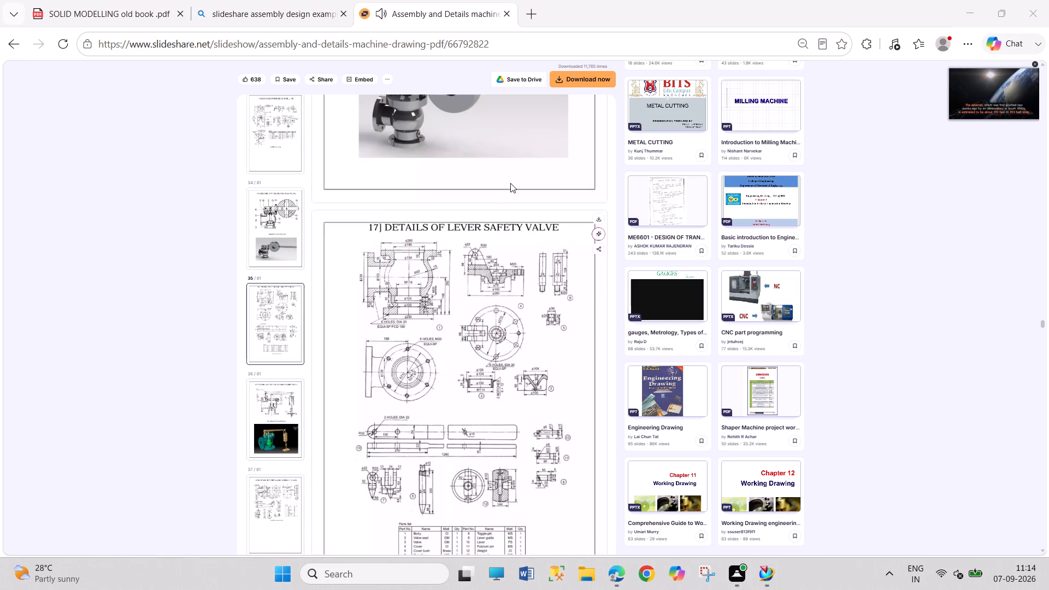
pyautogui.scroll(9, 510, 183)
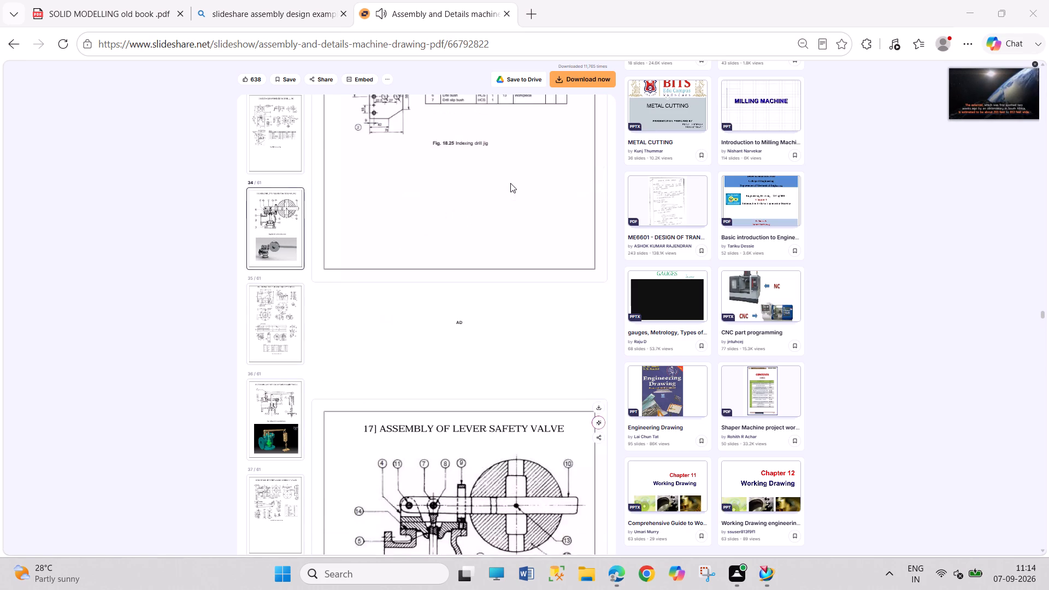
pyautogui.scroll(15, 510, 183)
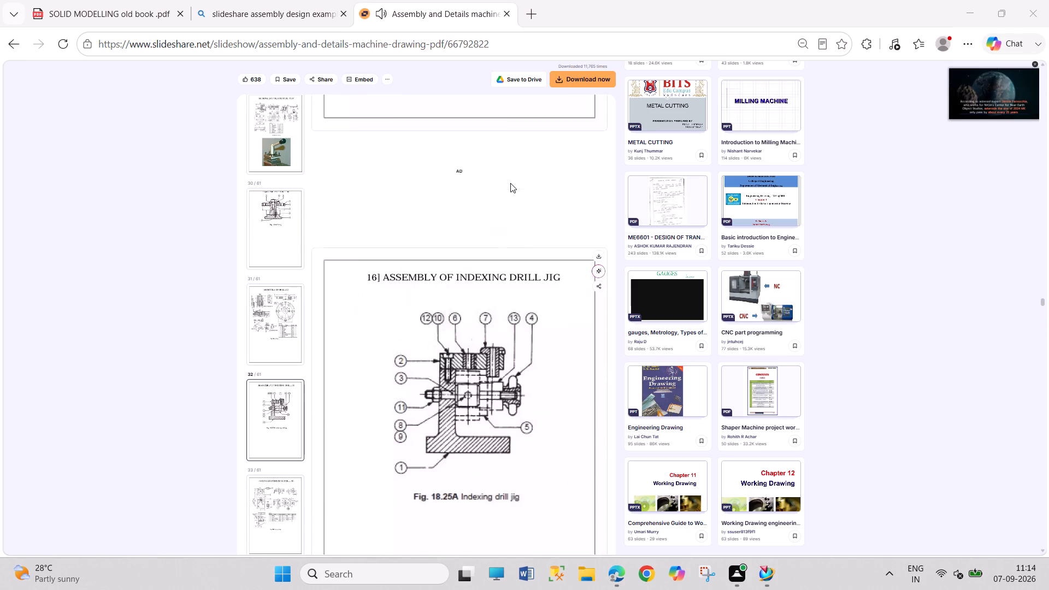
pyautogui.scroll(20, 510, 183)
pyautogui.scroll(15, 510, 183)
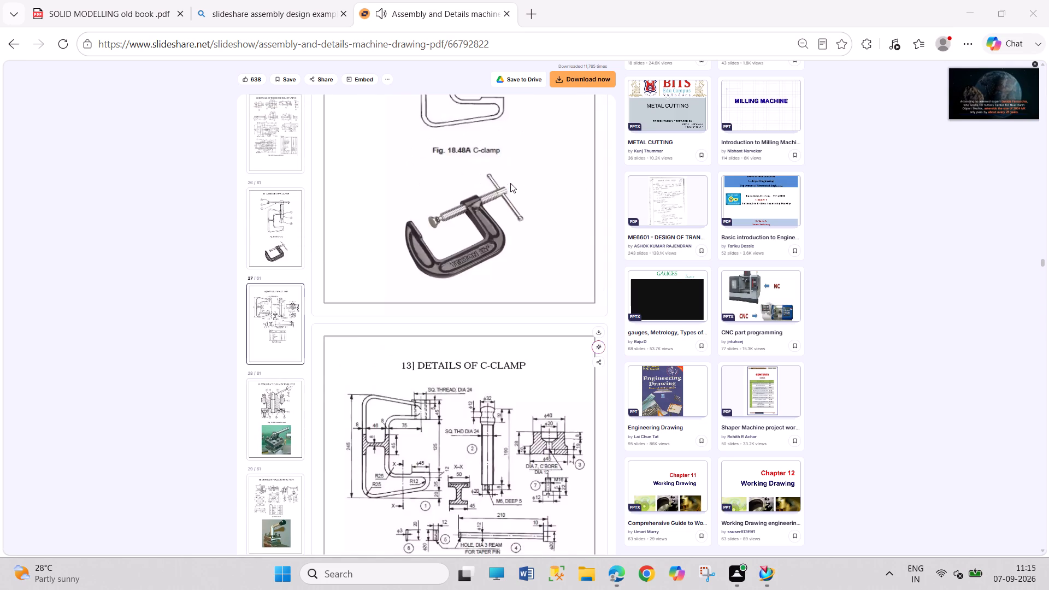
pyautogui.scroll(3, 510, 183)
pyautogui.scroll(-1, 510, 183)
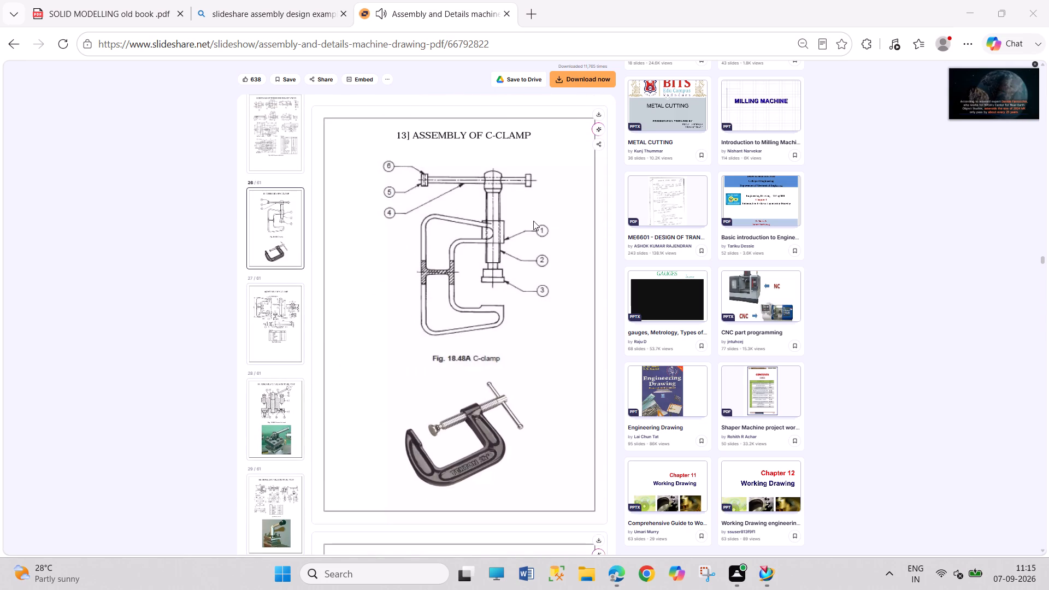
# Capture a rectangular snip of the C-clamp assembly drawing, including its title and picture, with Snipping Tool.
pyautogui.click(696, 576)
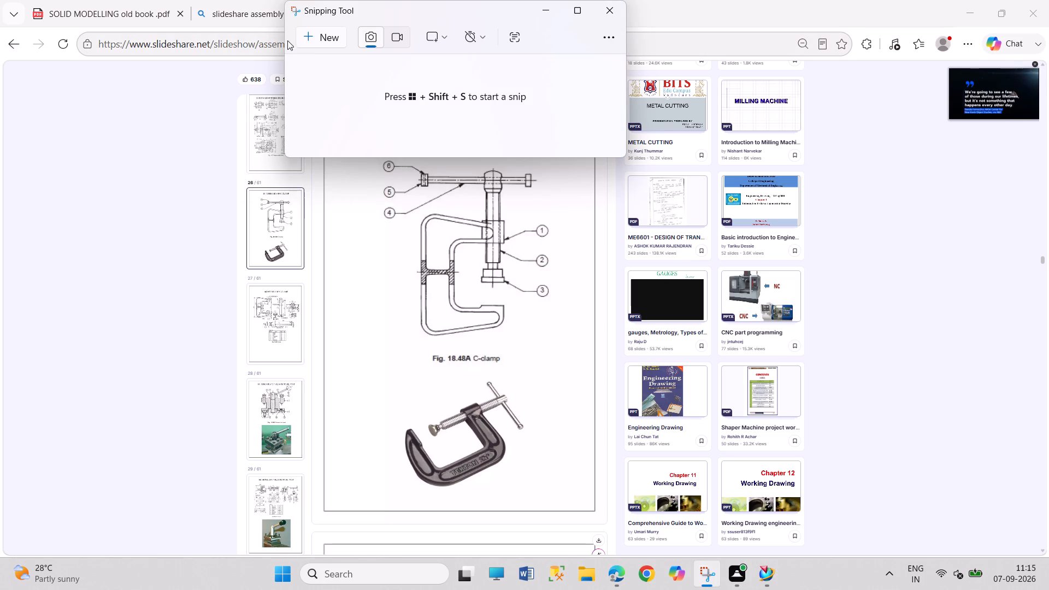
pyautogui.click(309, 43)
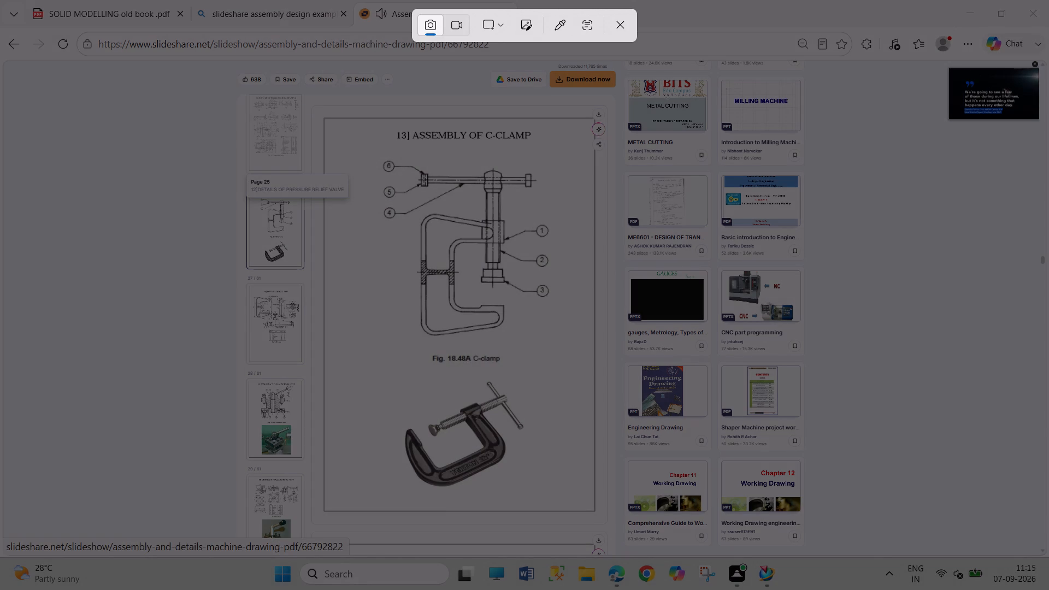
pyautogui.moveTo(363, 105); pyautogui.dragTo(579, 519)
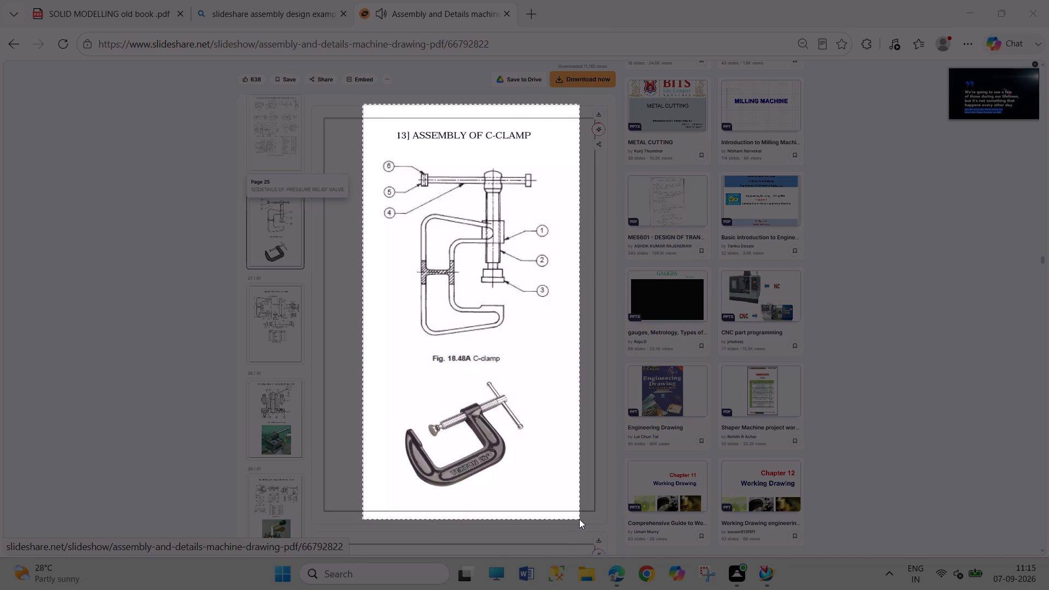
pyautogui.moveTo(579, 519); pyautogui.dragTo(580, 520)
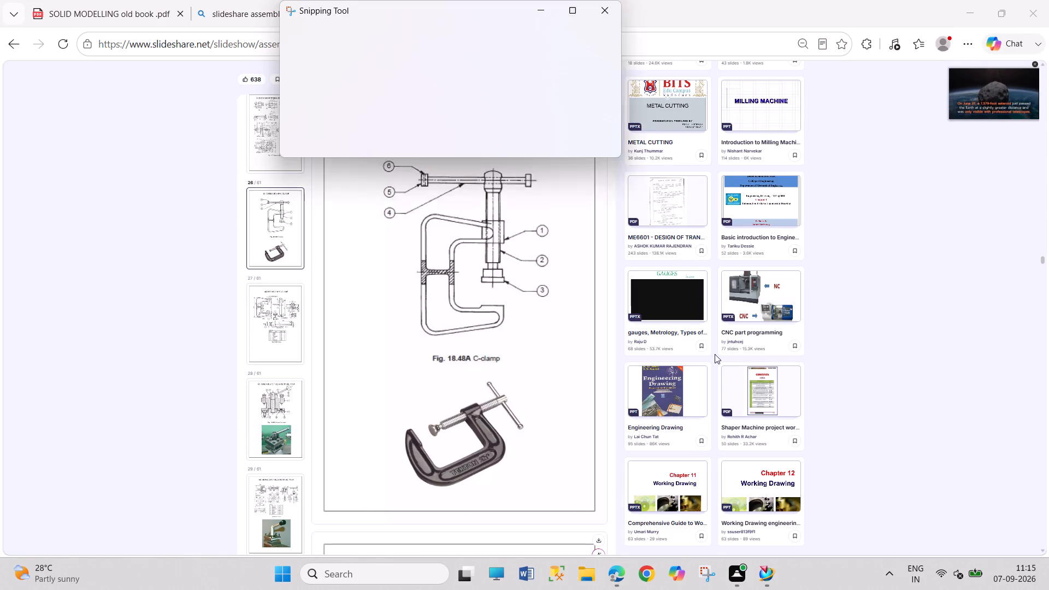
pyautogui.click(909, 12)
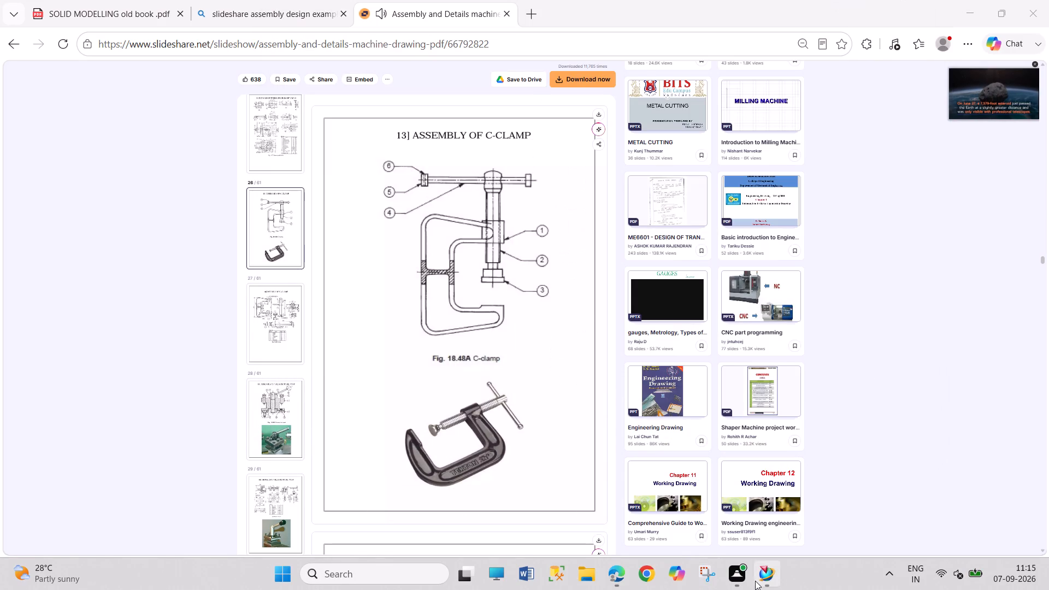
# Switch to NX 12, where the model2.prt sheet metal part is open.
pyautogui.click(762, 577)
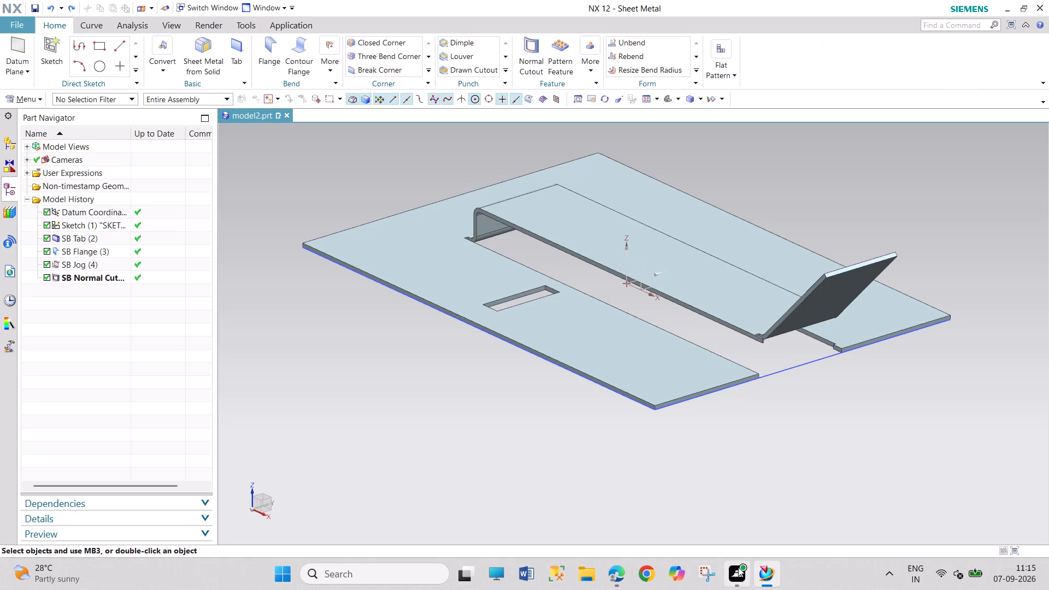
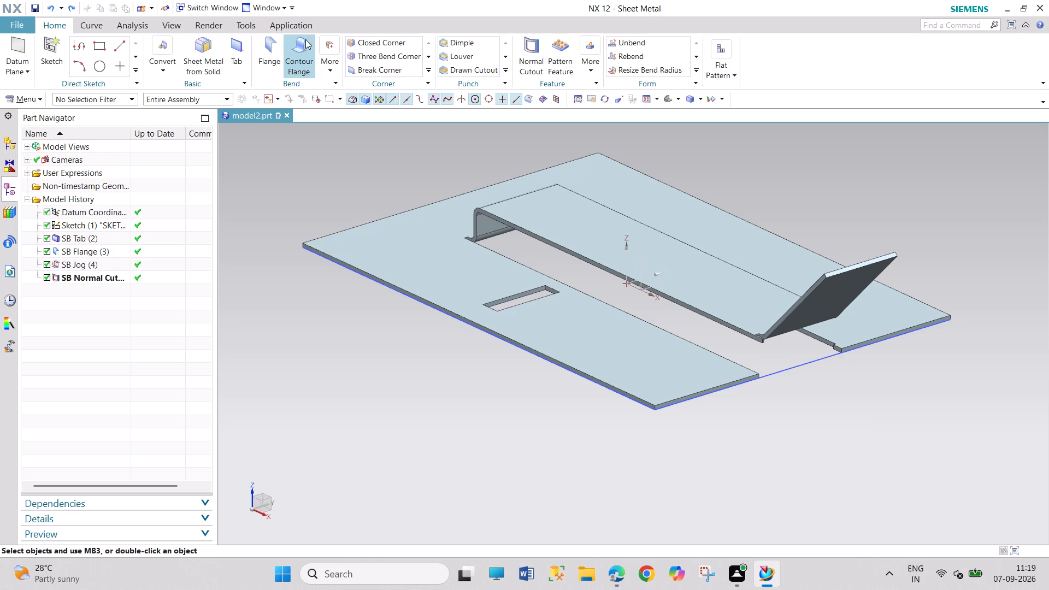
# Set up a 90° flange on the plate's long outer edge near the rectangular slot and on the inclined flange's free edge.
pyautogui.click(267, 46)
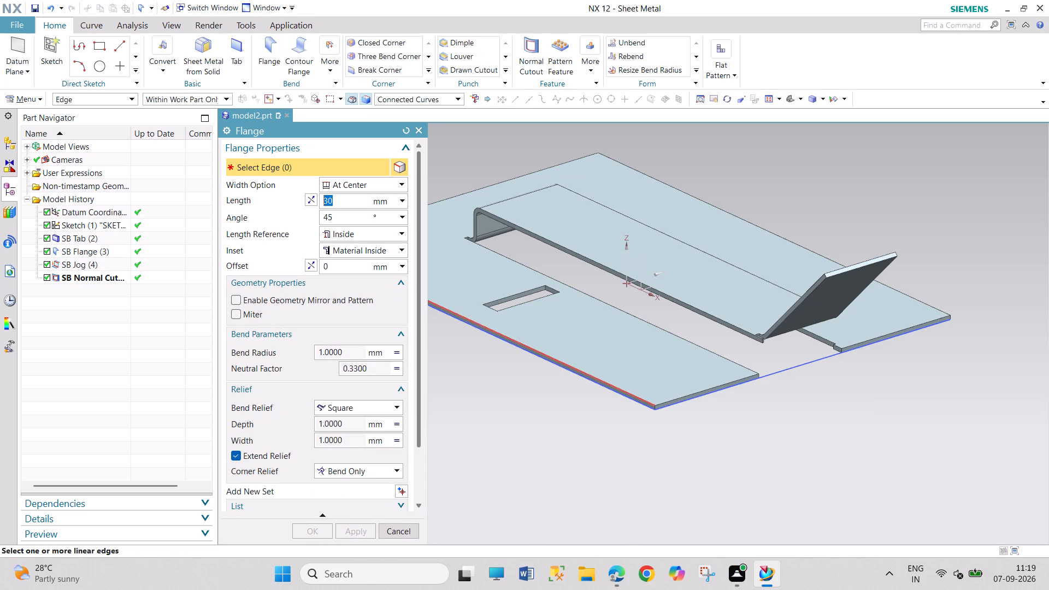
pyautogui.click(464, 320)
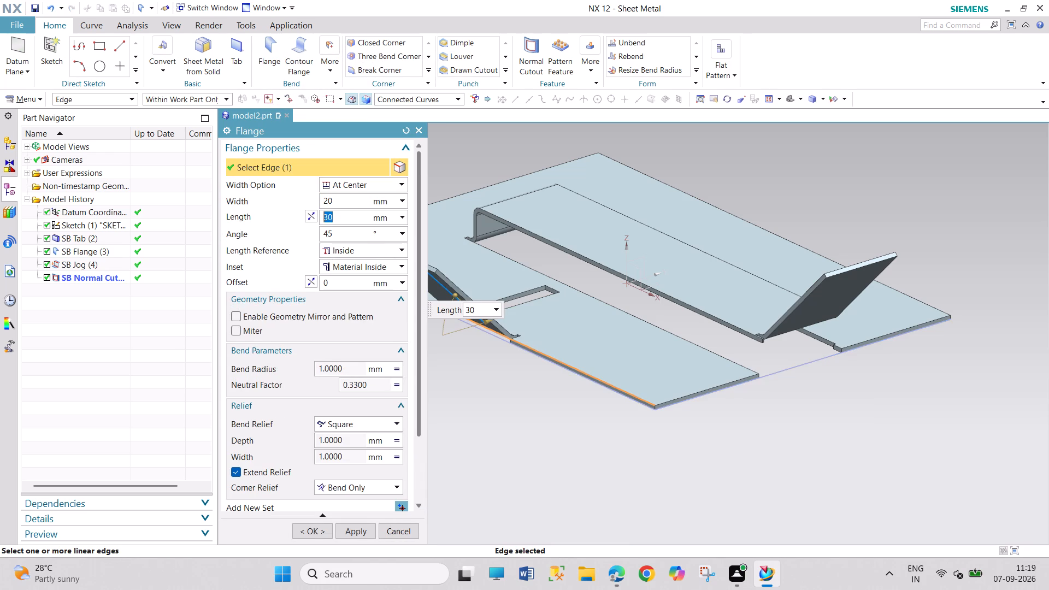
pyautogui.doubleClick(350, 231)
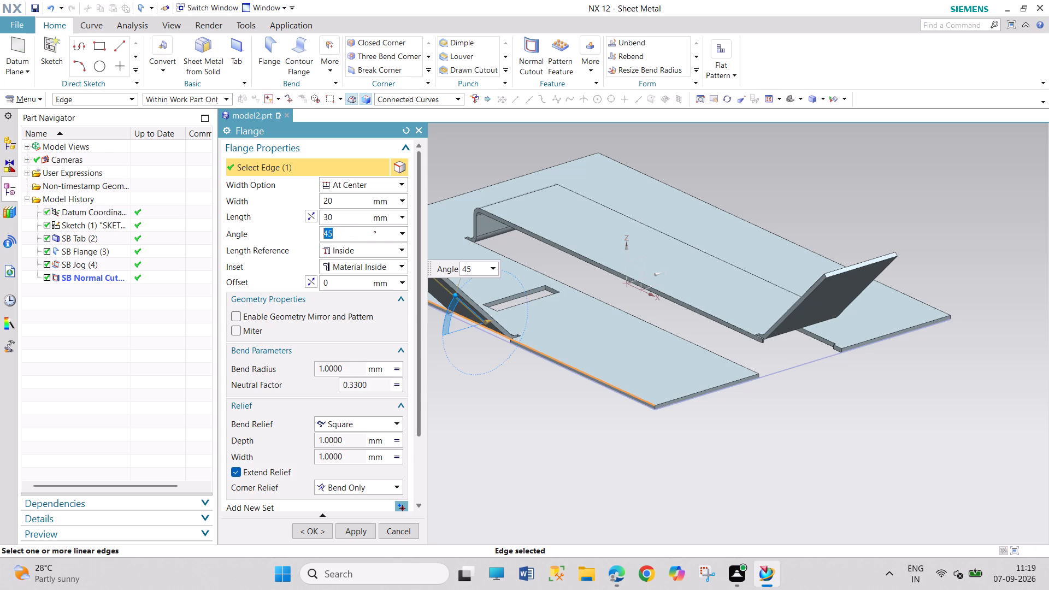
pyautogui.write('90')
pyautogui.press('Return')
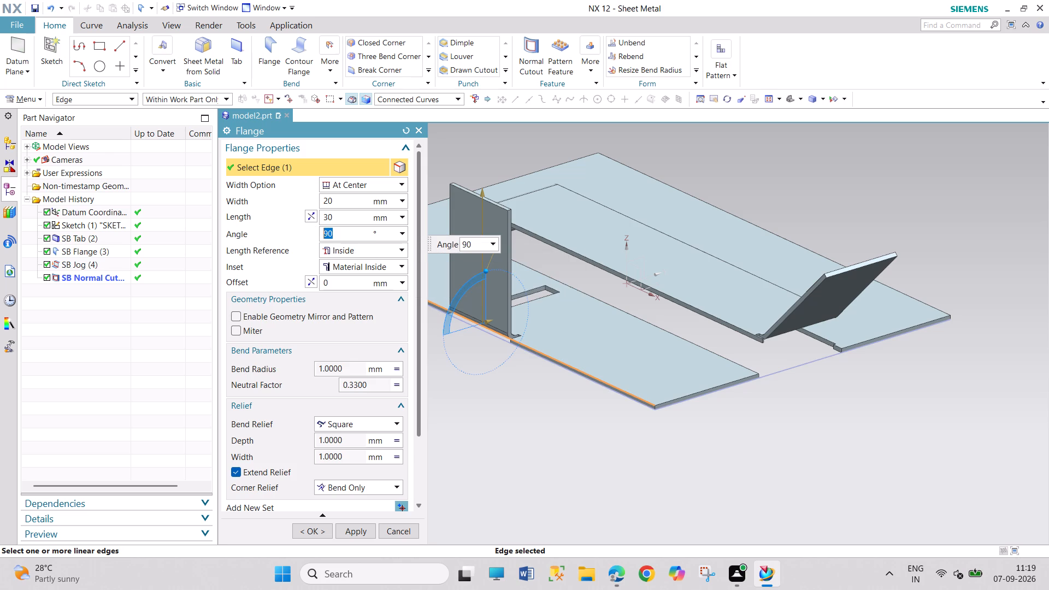
pyautogui.click(863, 261)
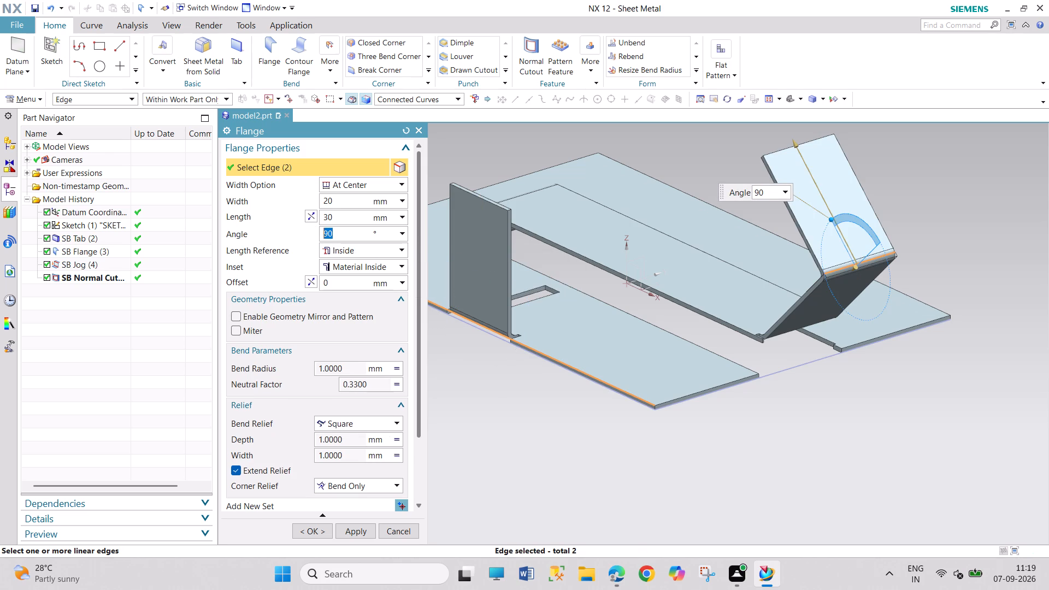
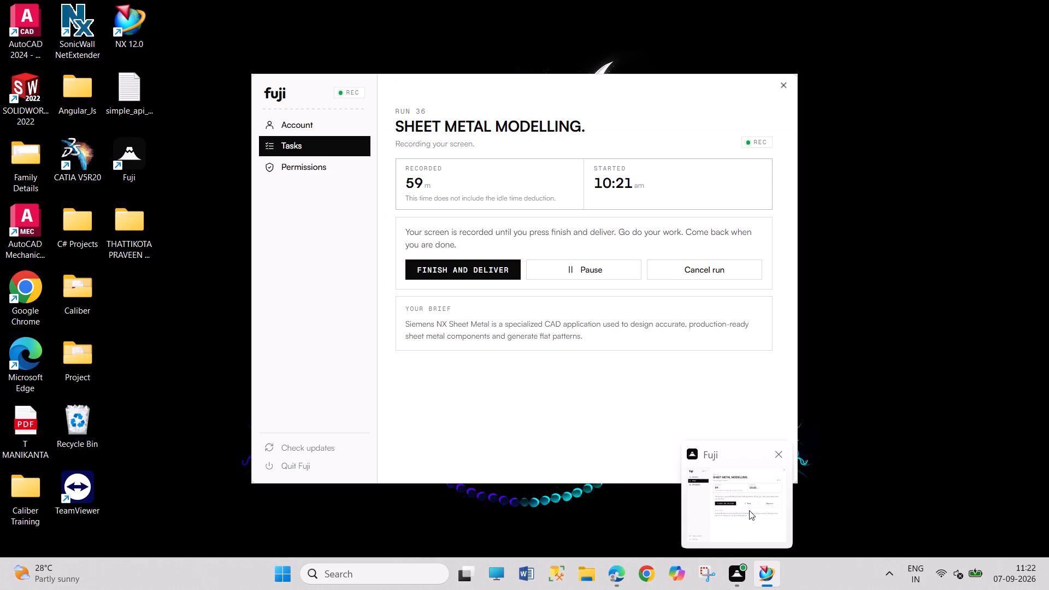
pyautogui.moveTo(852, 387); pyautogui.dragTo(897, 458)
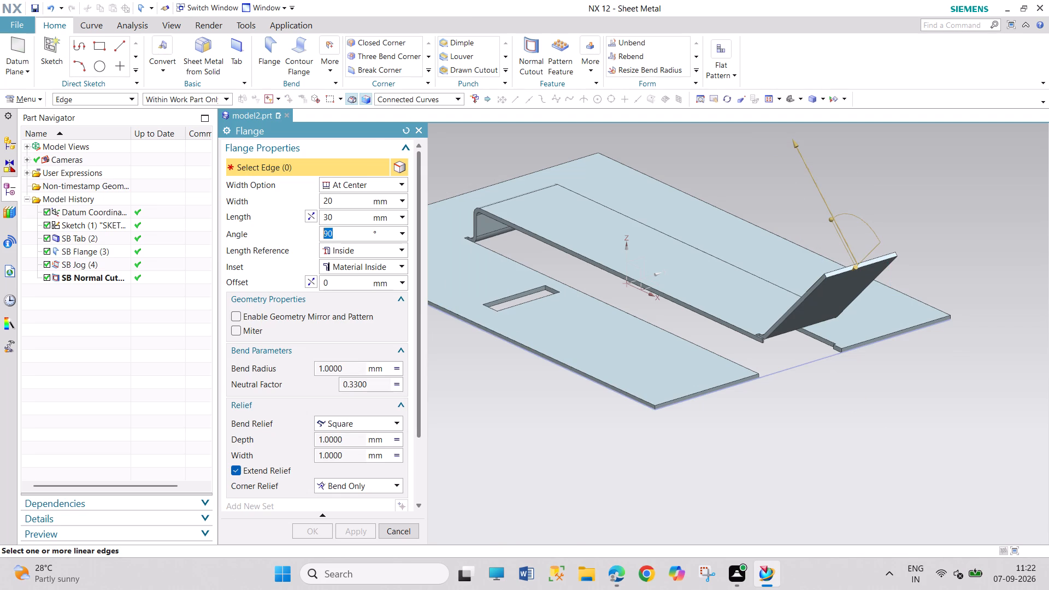
# Set up centred 90° flanges, 20 mm wide and 30 mm long, on the inclined flange's free edge and the slot-side long plate edge, rising from the plate.
pyautogui.click(878, 263)
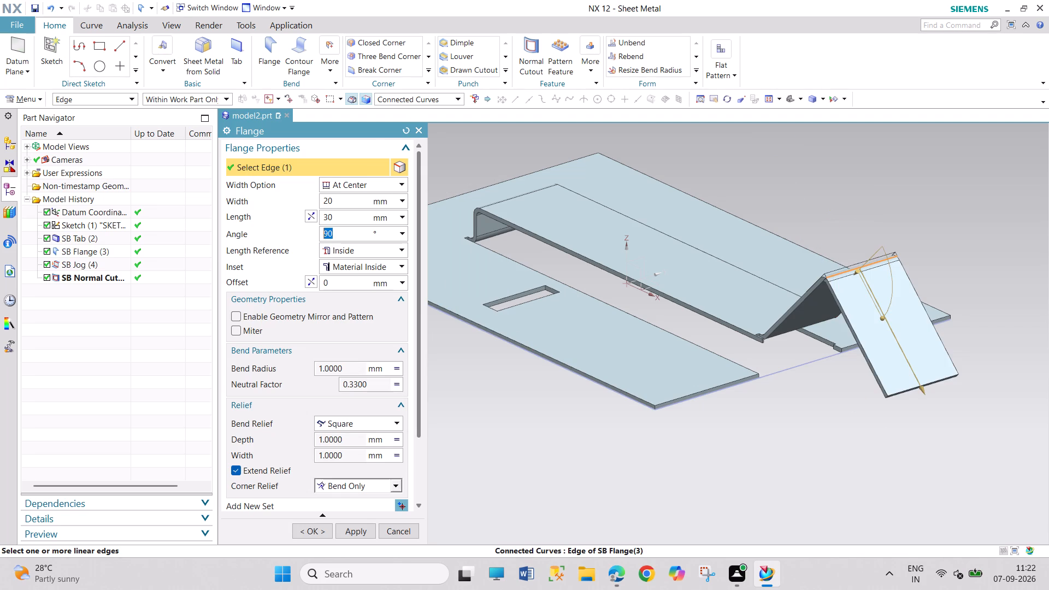
pyautogui.click(310, 211)
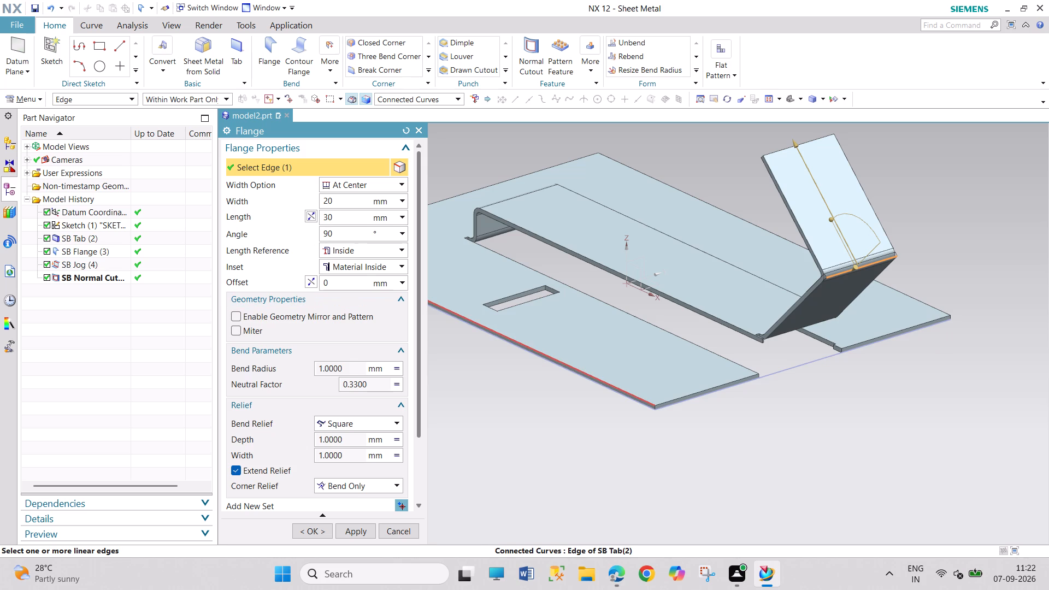
pyautogui.click(516, 341)
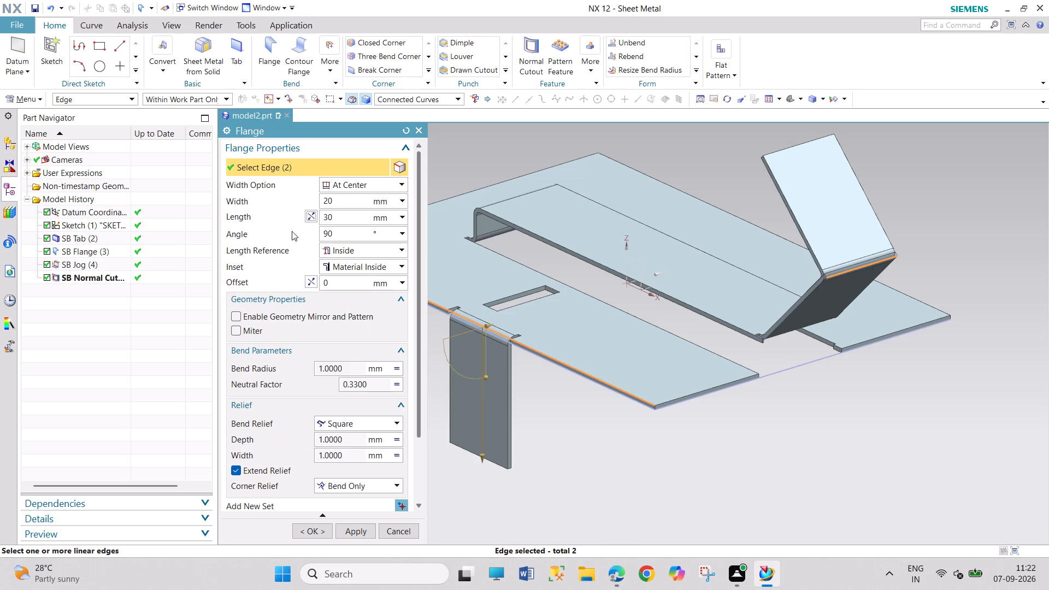
pyautogui.click(311, 280)
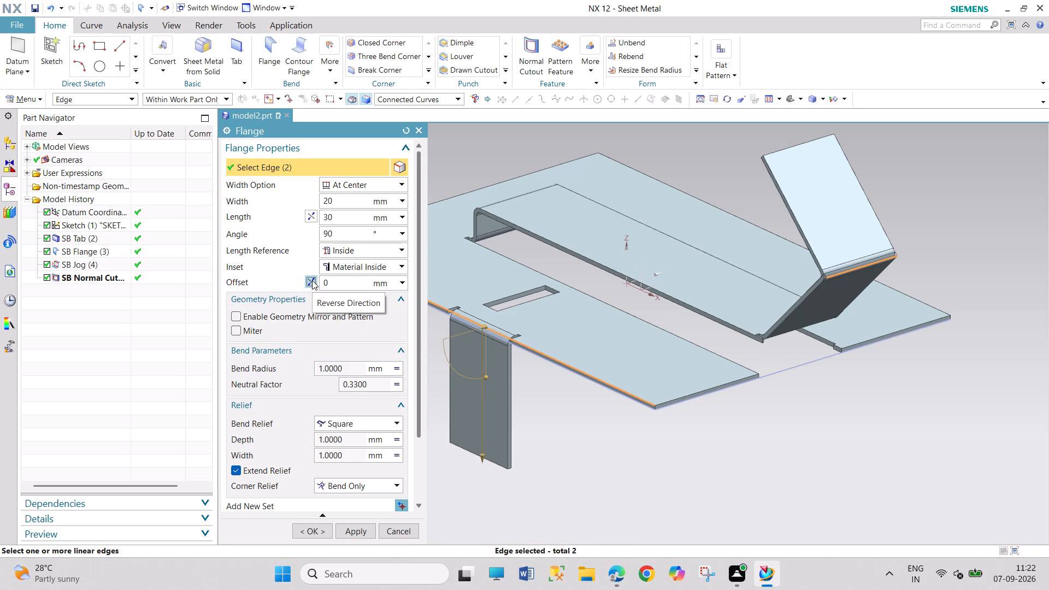
pyautogui.click(312, 213)
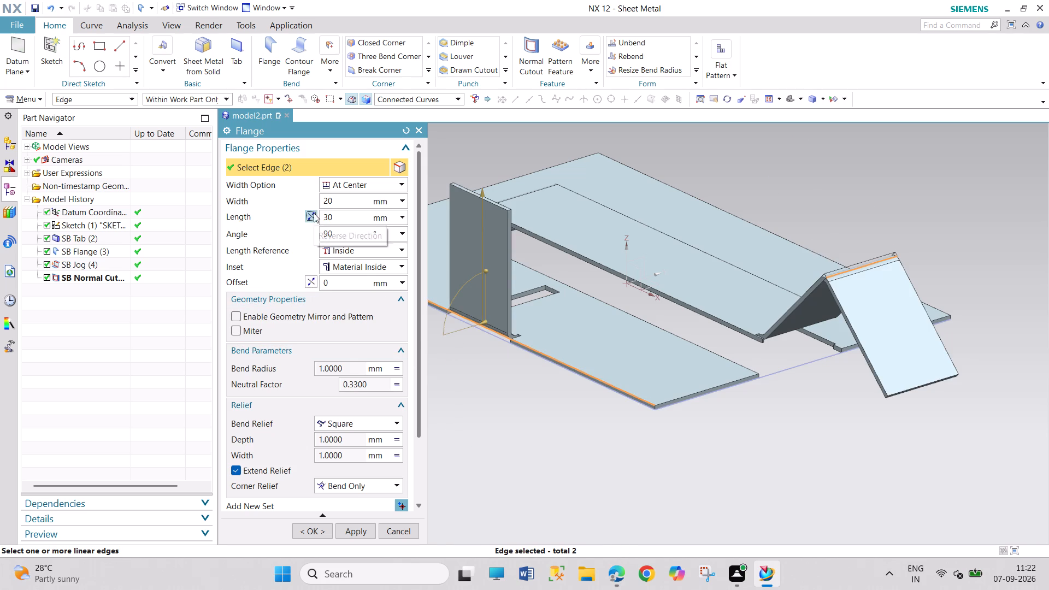
# Add the plate's opposite long outer edge and its far short edge to the flange selection.
pyautogui.click(702, 197)
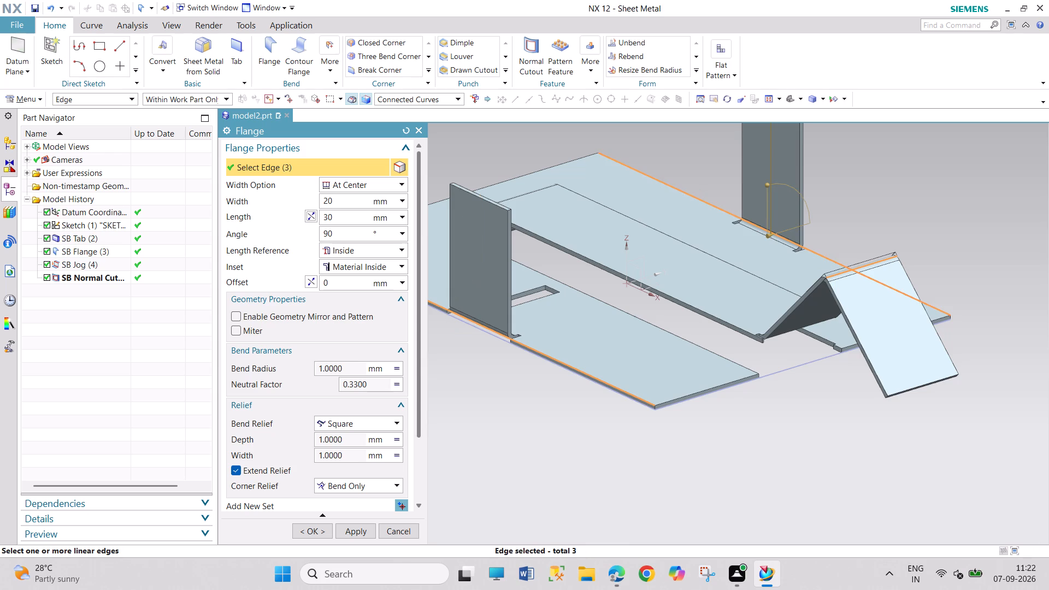
pyautogui.scroll(-3, 677, 280)
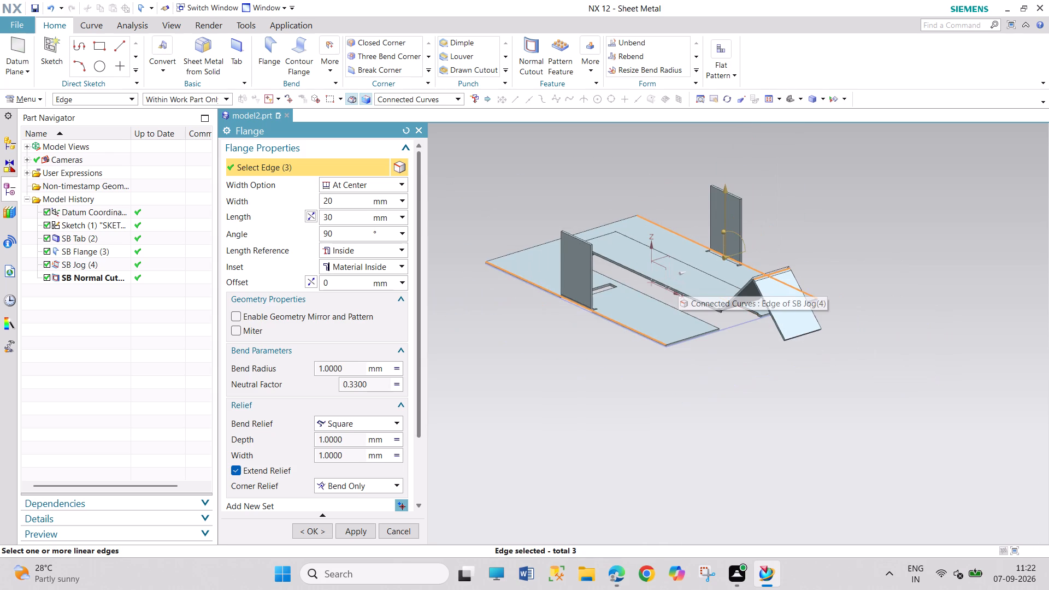
pyautogui.click(509, 250)
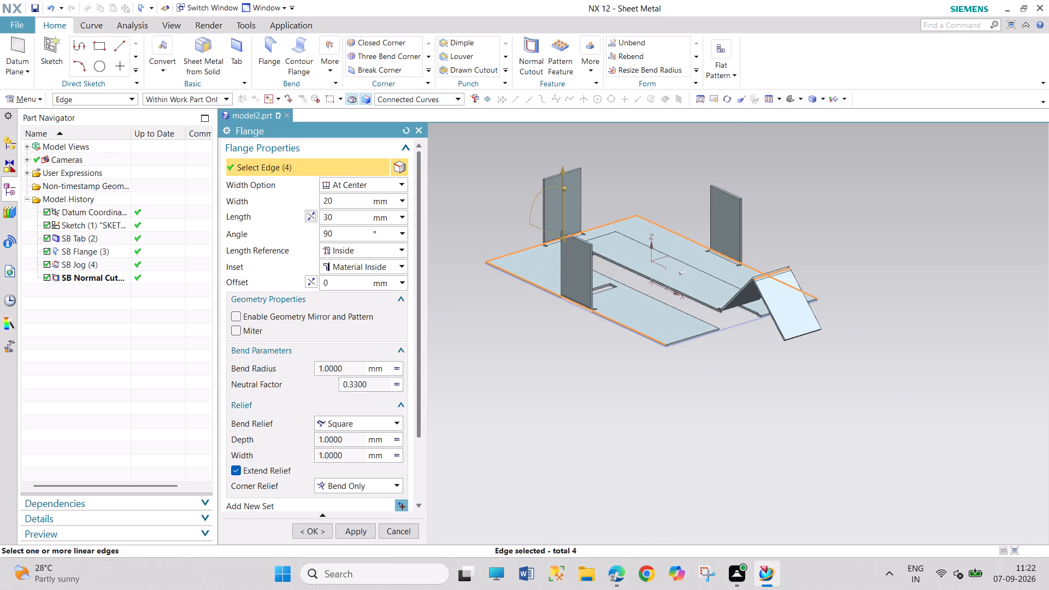
# Add the raised section's long edge, the neighbouring edge at the central opening and the plate's near short edge, and create the 90° flanges.
pyautogui.scroll(2, 591, 239)
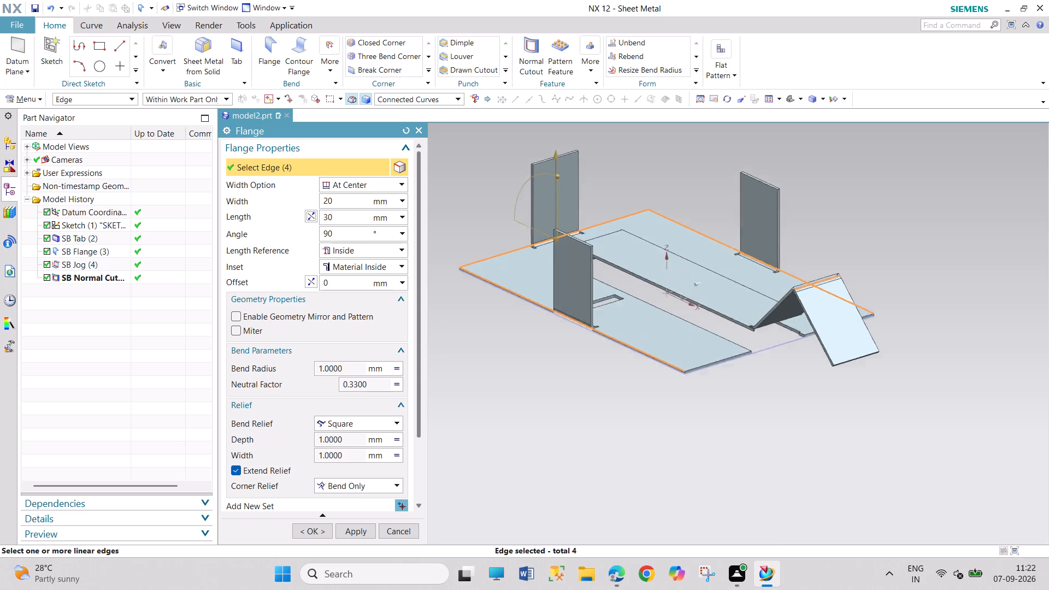
pyautogui.scroll(3, 591, 239)
pyautogui.click(558, 243)
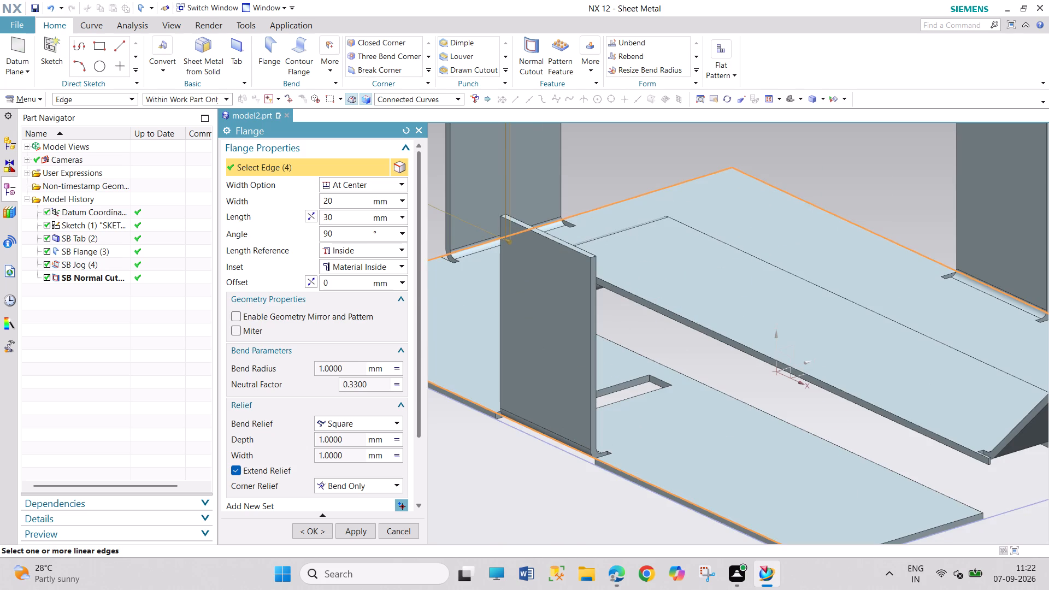
pyautogui.click(683, 320)
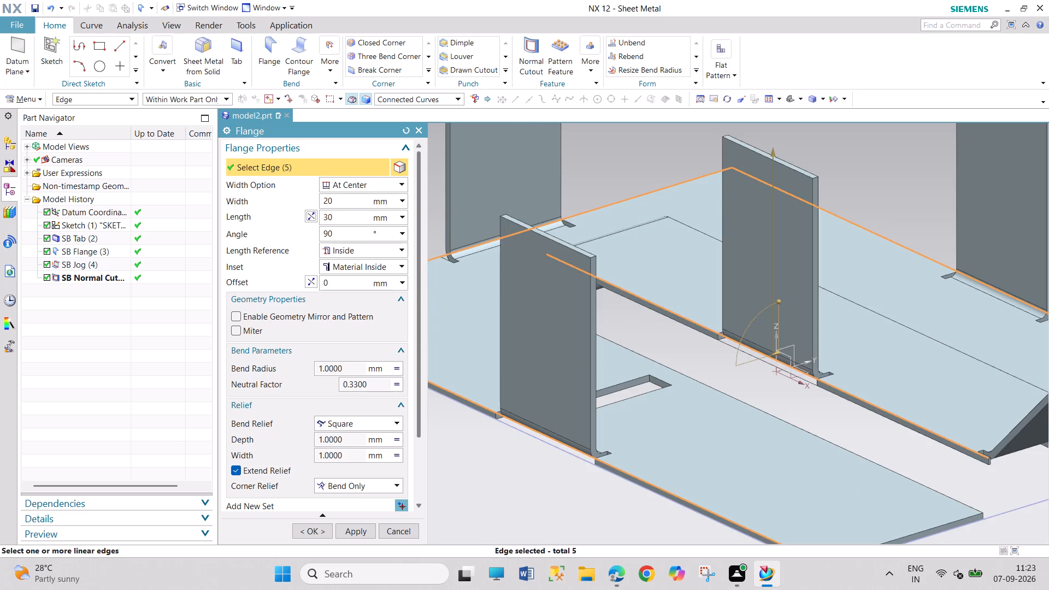
pyautogui.scroll(-6, 751, 320)
pyautogui.click(765, 347)
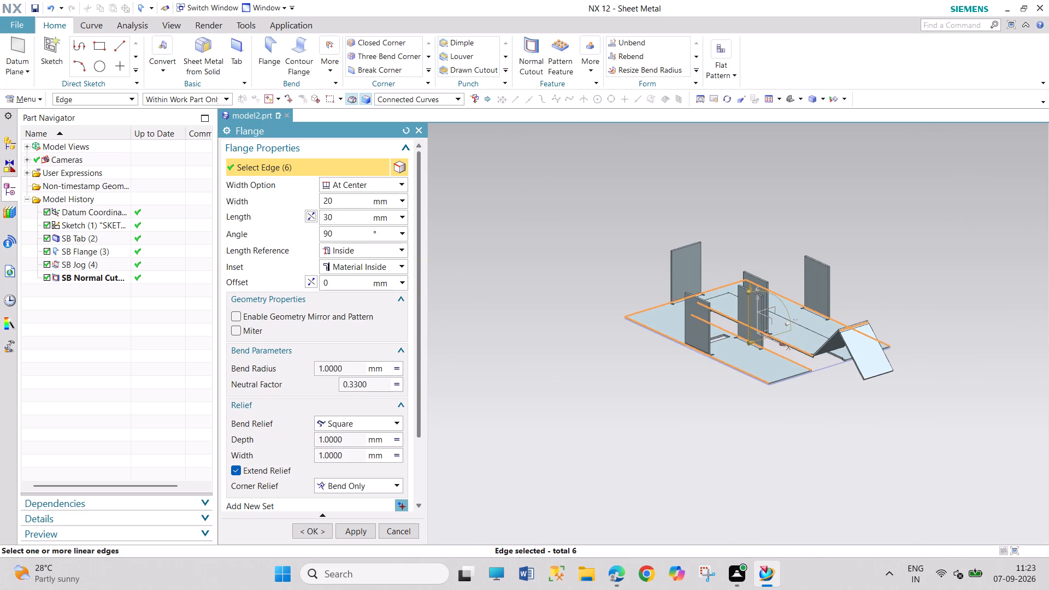
pyautogui.click(793, 376)
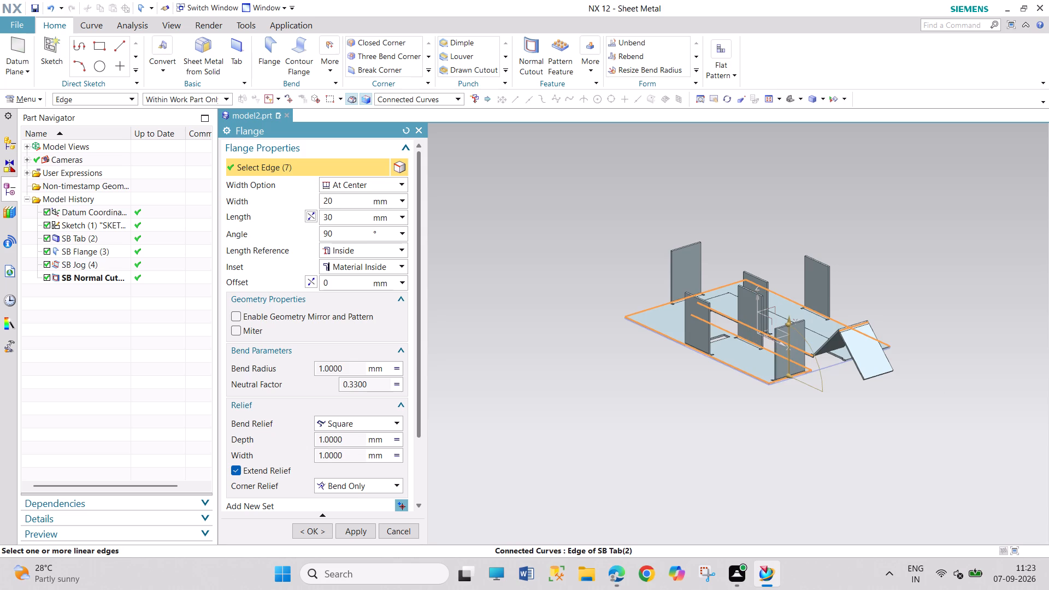
pyautogui.scroll(-5, 848, 362)
pyautogui.scroll(10, 868, 354)
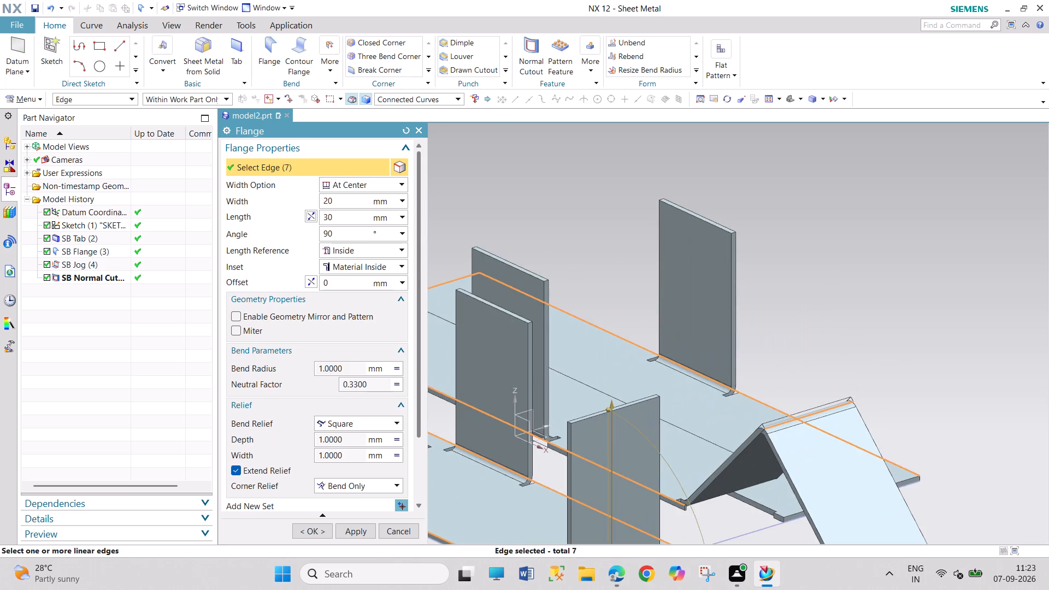
pyautogui.scroll(3, 811, 380)
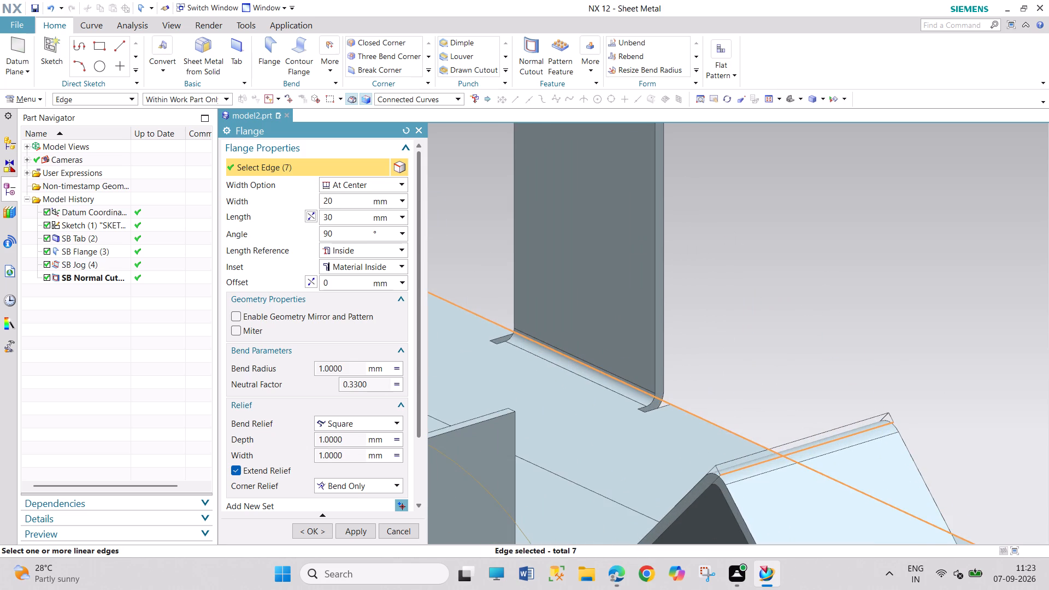
pyautogui.scroll(-4, 656, 370)
pyautogui.scroll(4, 634, 254)
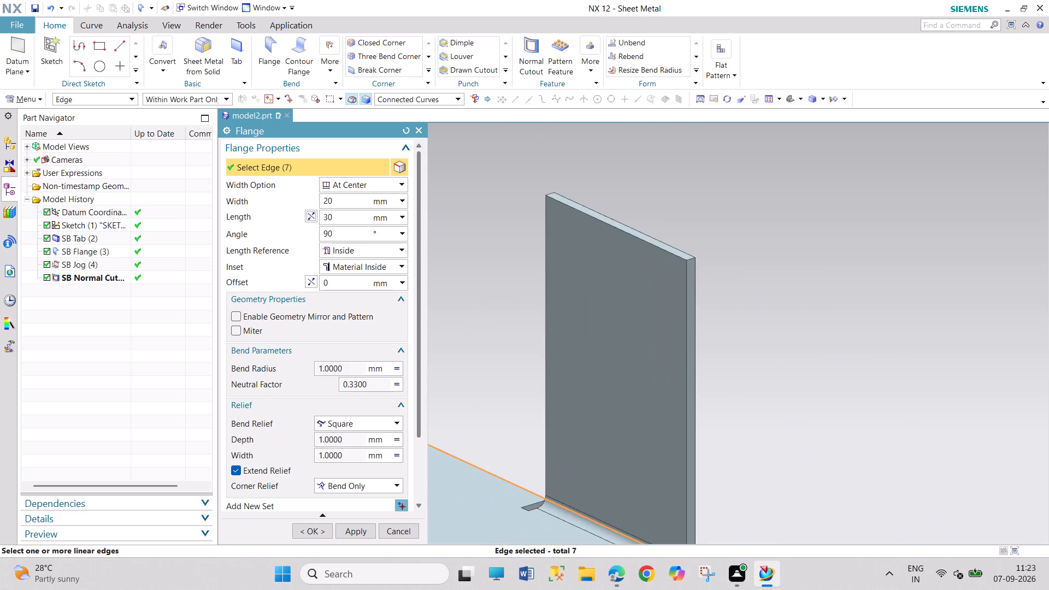
pyautogui.scroll(4, 638, 245)
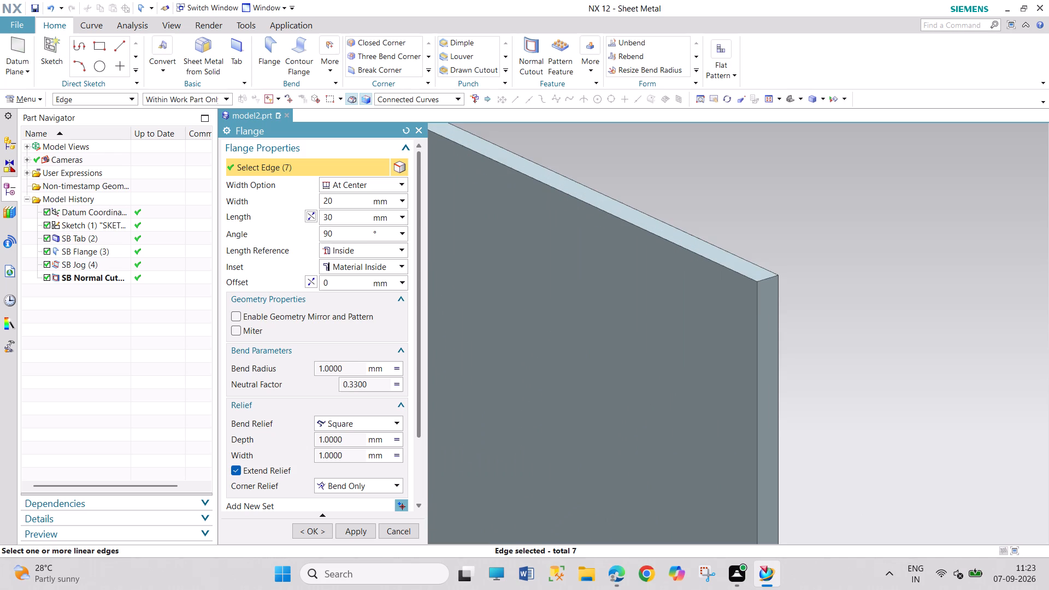
pyautogui.moveTo(645, 230); pyautogui.dragTo(635, 232, button='right')
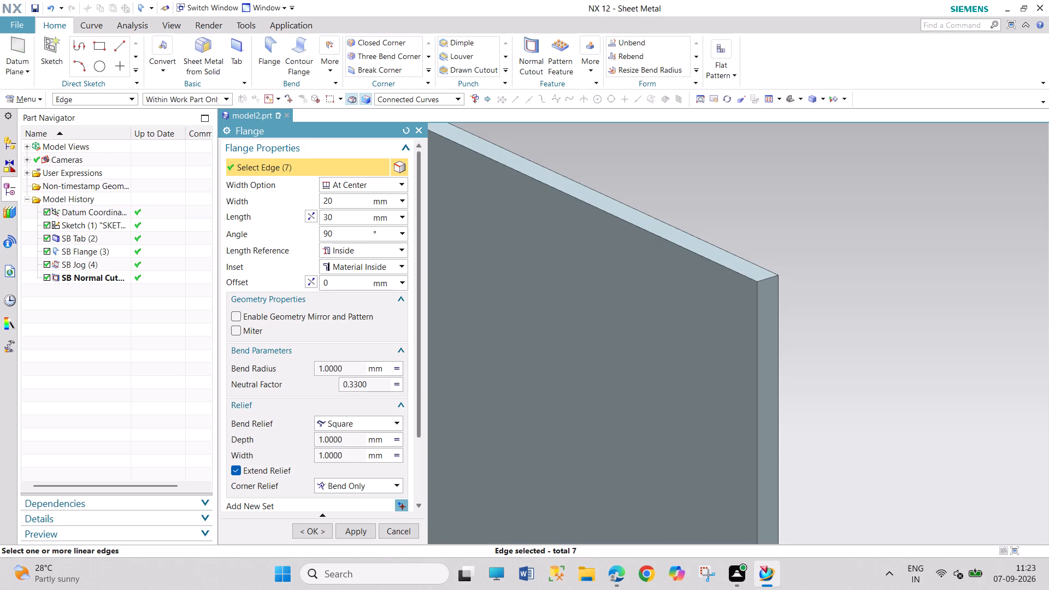
pyautogui.rightClick(612, 243)
pyautogui.rightClick(612, 243)
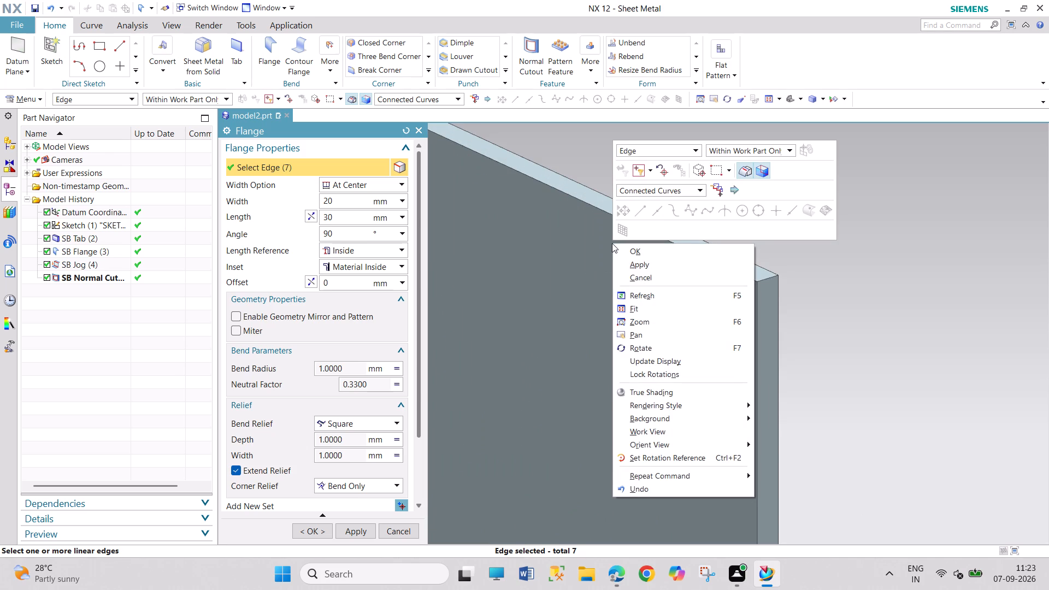
pyautogui.click(649, 250)
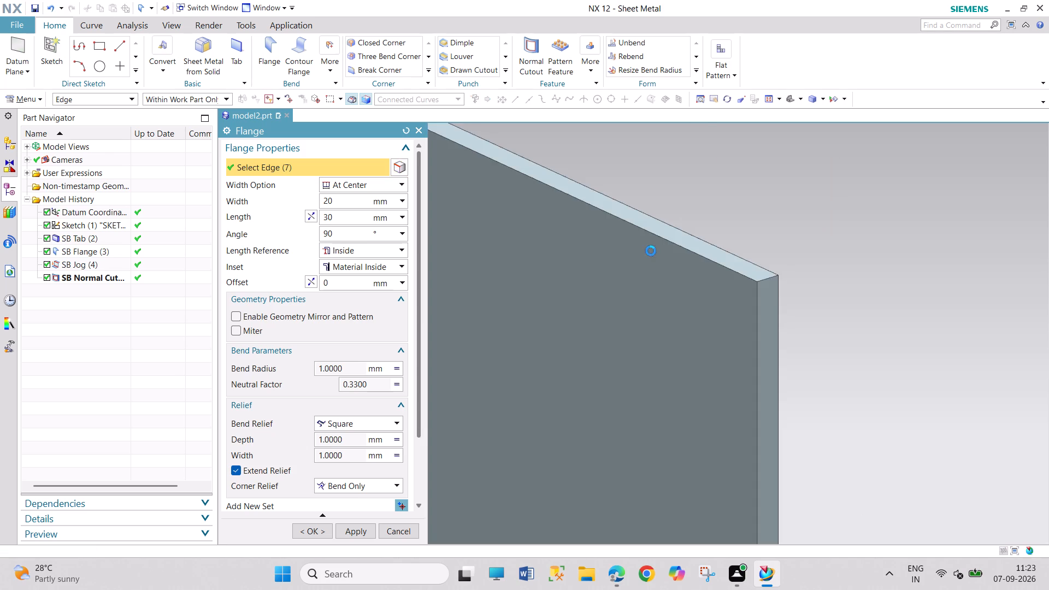
# Create outward 90° return flanges, 20 mm wide and 30 mm long, on the top edges of five upright flanges and the inclined flange's free end.
pyautogui.scroll(-12, 652, 252)
pyautogui.moveTo(733, 229); pyautogui.dragTo(734, 253)
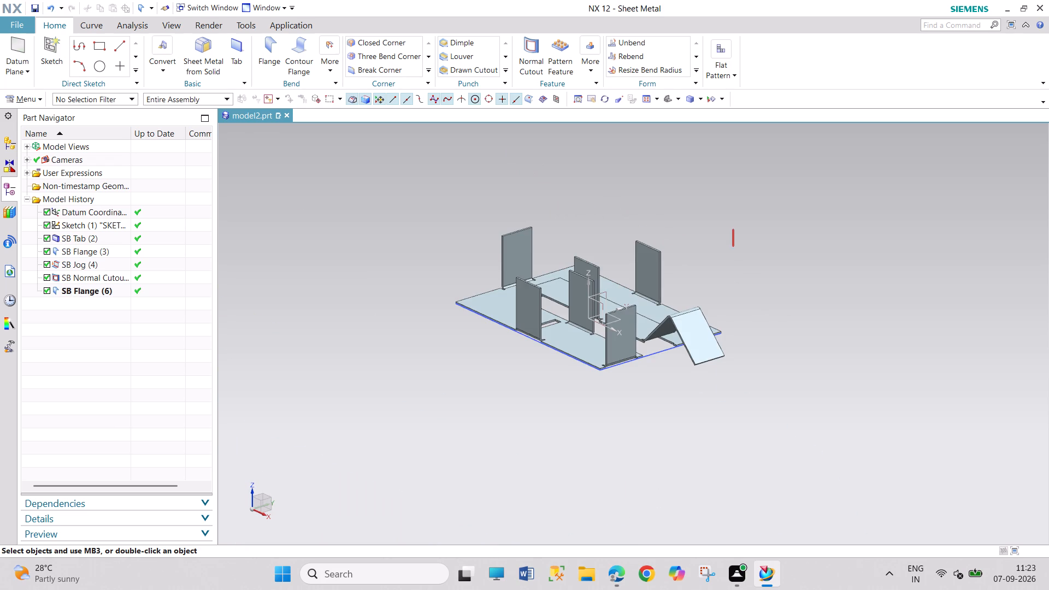
pyautogui.moveTo(734, 253); pyautogui.dragTo(735, 287)
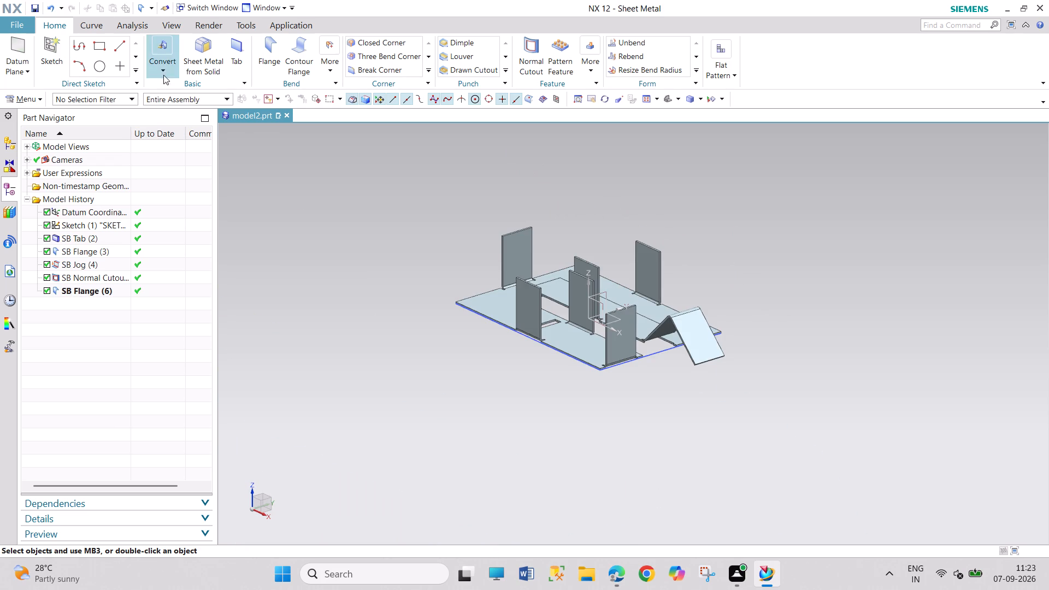
pyautogui.click(262, 58)
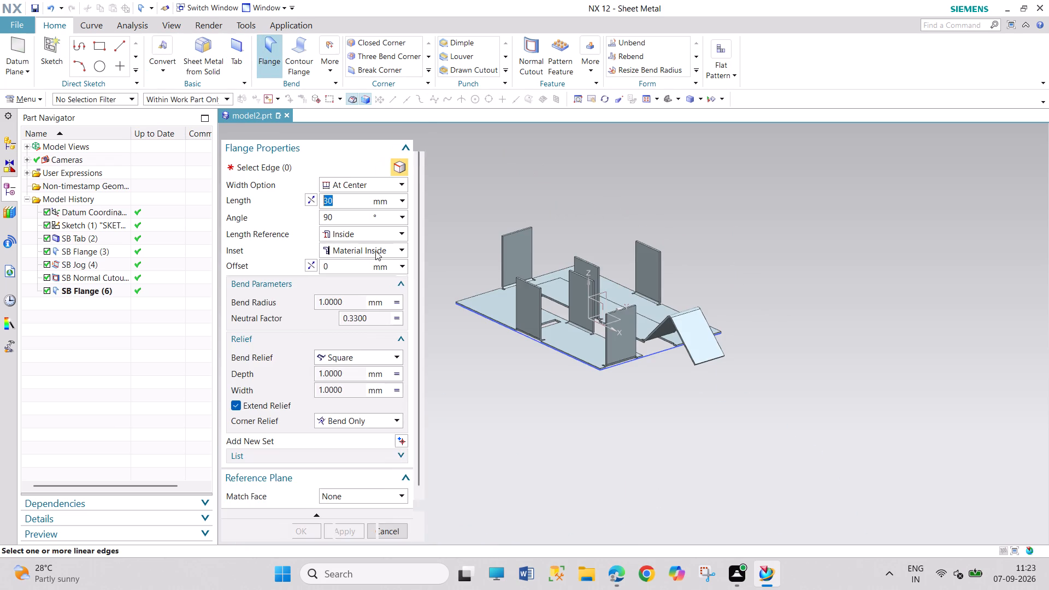
pyautogui.click(538, 285)
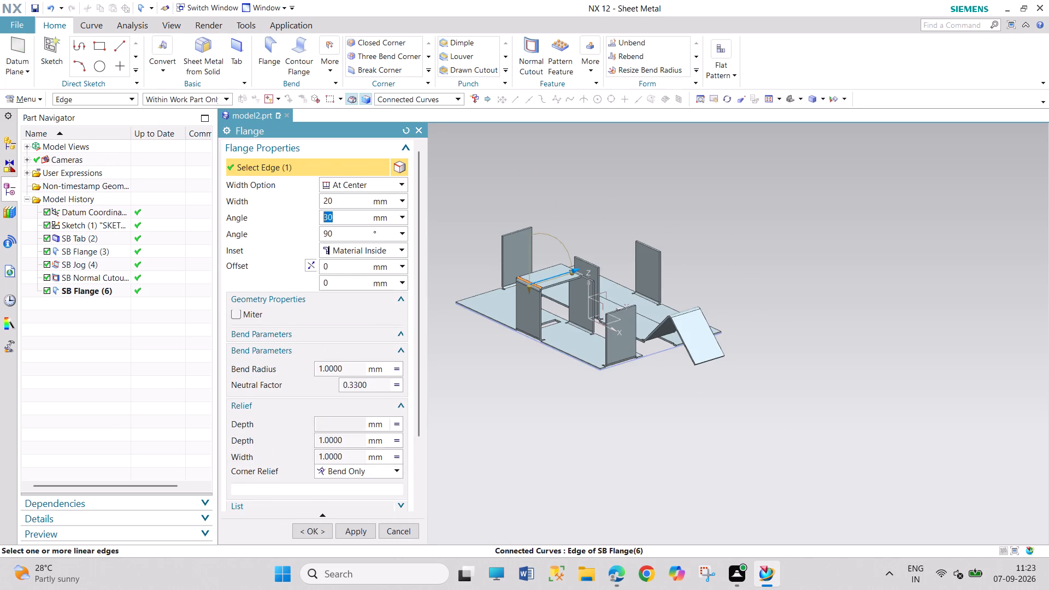
pyautogui.click(523, 231)
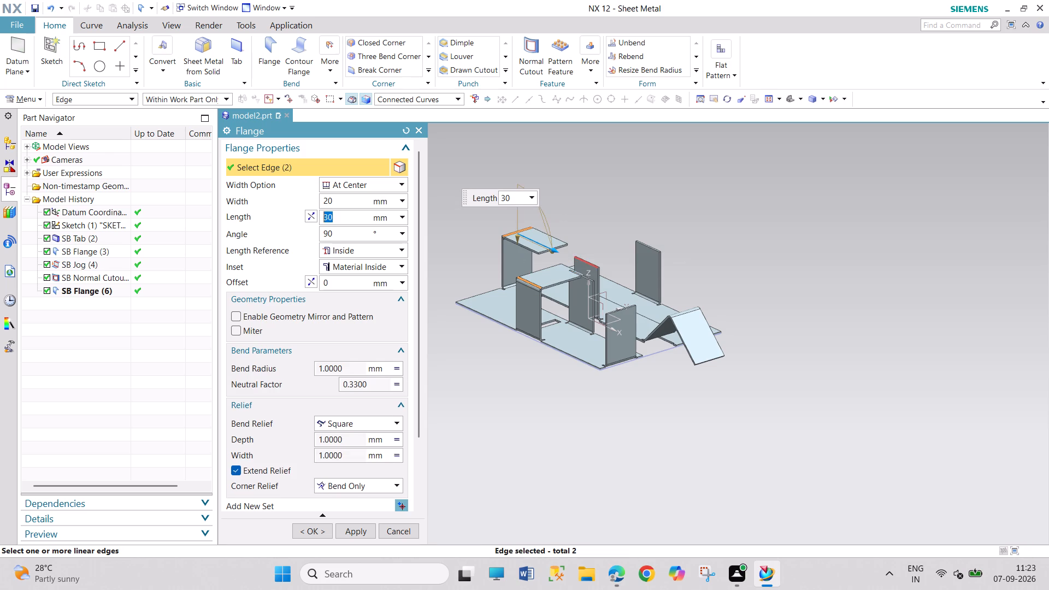
pyautogui.click(593, 266)
pyautogui.click(651, 249)
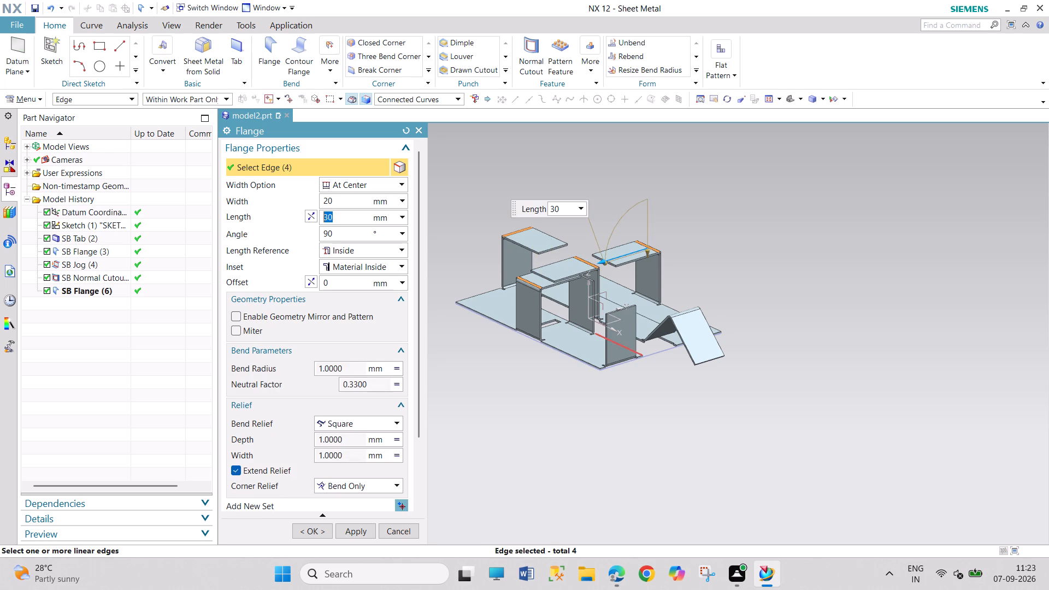
pyautogui.click(623, 310)
pyautogui.click(706, 359)
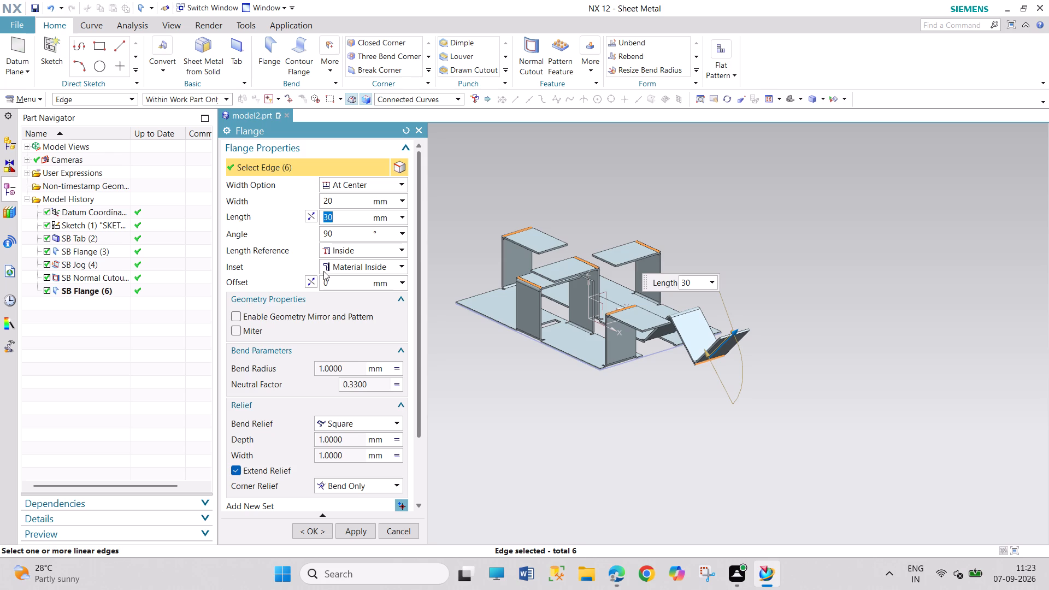
pyautogui.click(316, 215)
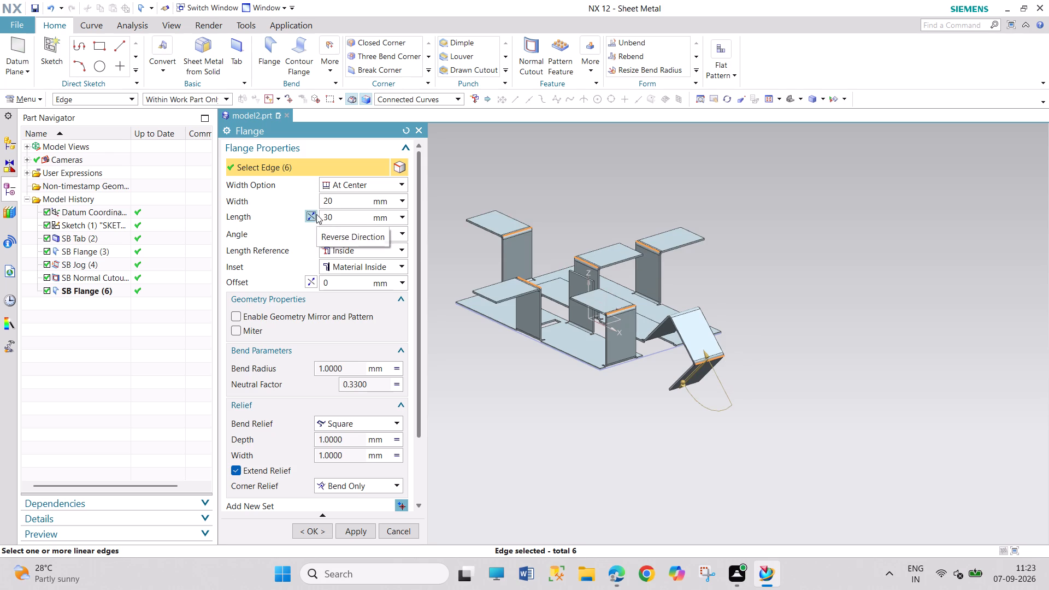
pyautogui.click(316, 527)
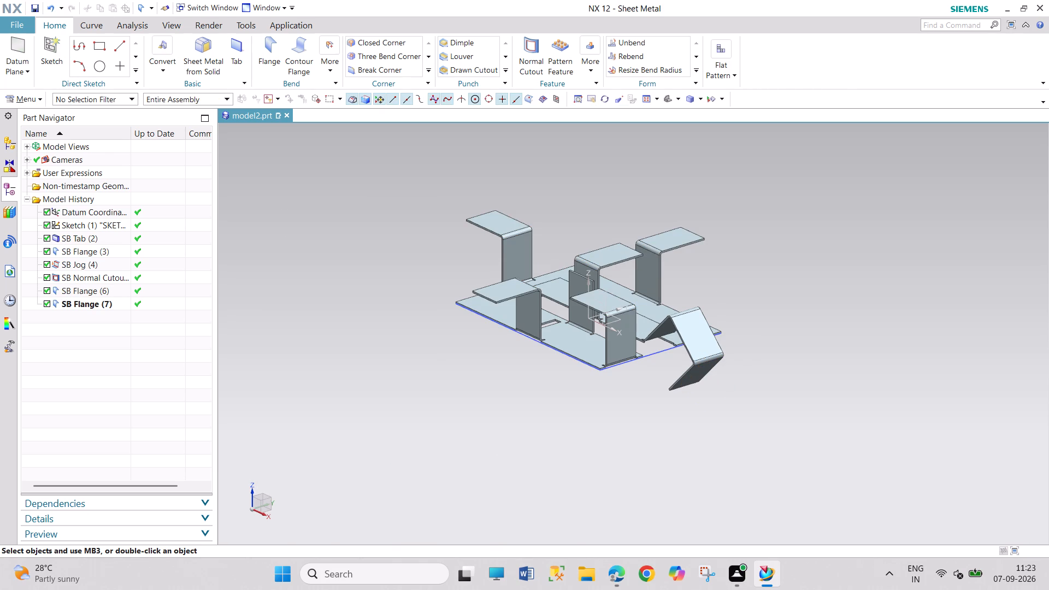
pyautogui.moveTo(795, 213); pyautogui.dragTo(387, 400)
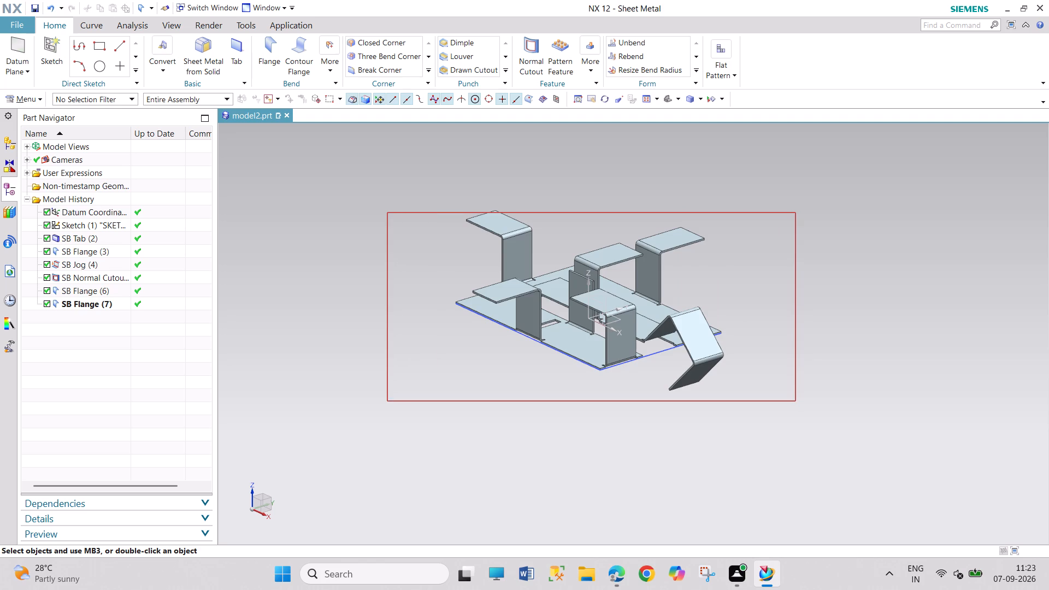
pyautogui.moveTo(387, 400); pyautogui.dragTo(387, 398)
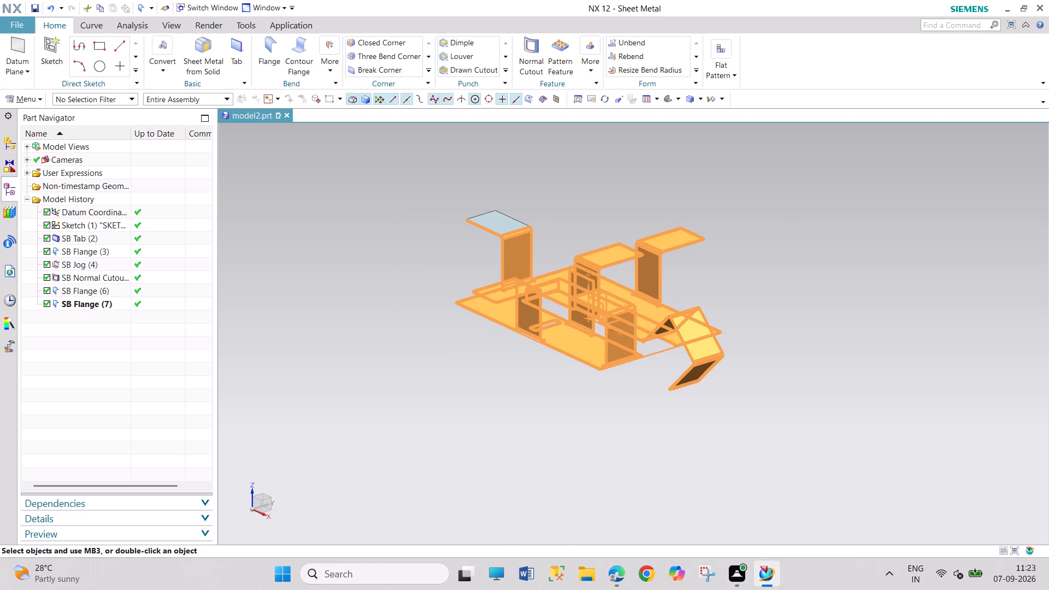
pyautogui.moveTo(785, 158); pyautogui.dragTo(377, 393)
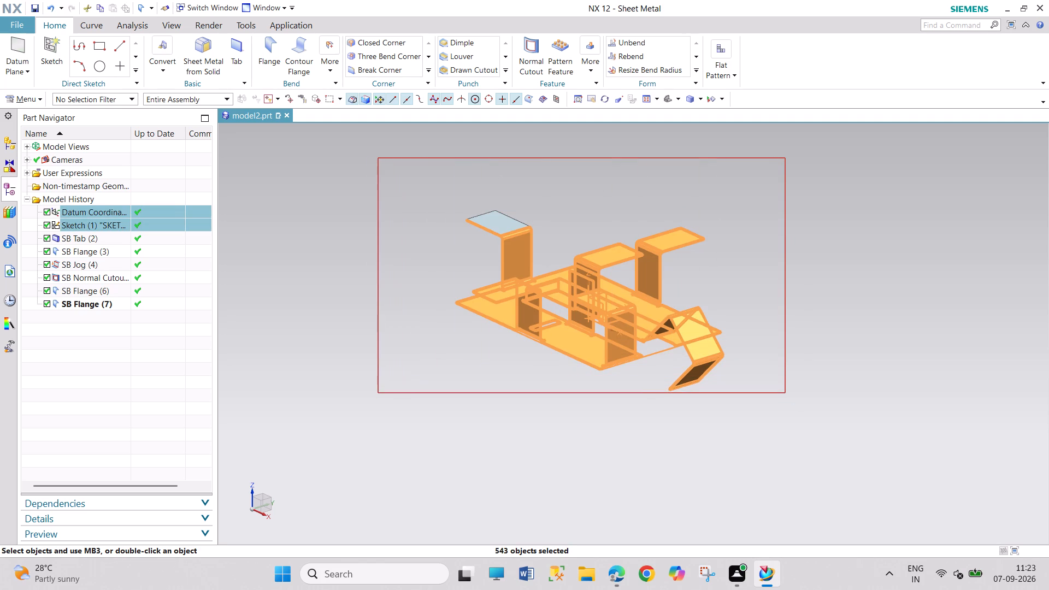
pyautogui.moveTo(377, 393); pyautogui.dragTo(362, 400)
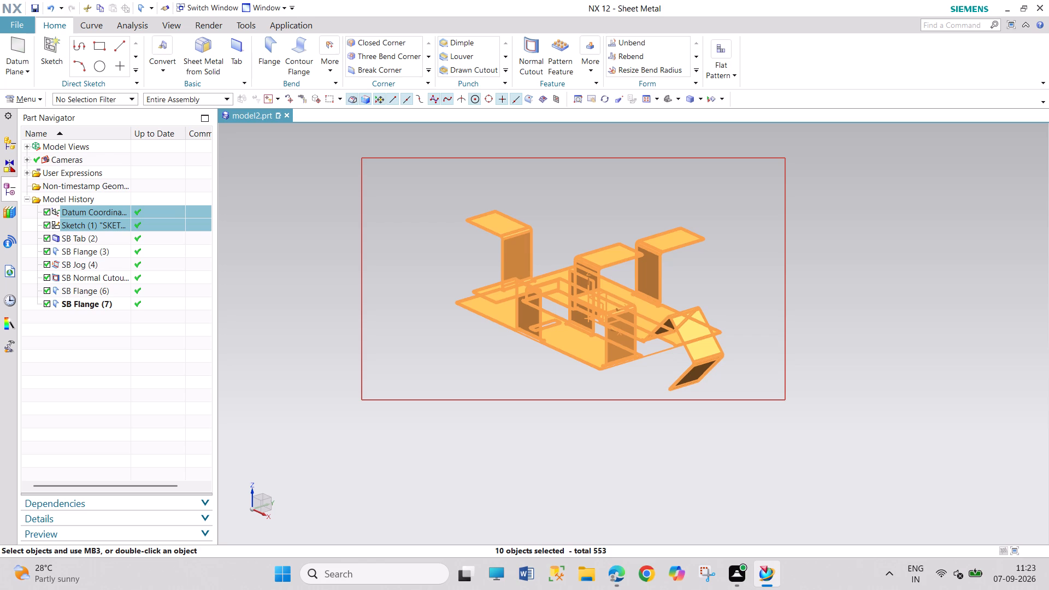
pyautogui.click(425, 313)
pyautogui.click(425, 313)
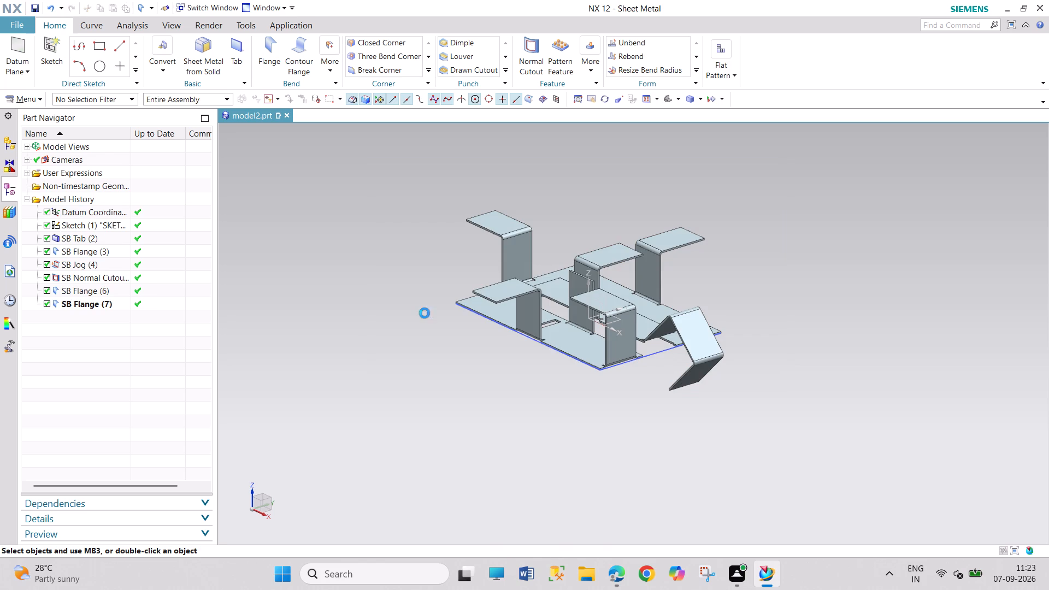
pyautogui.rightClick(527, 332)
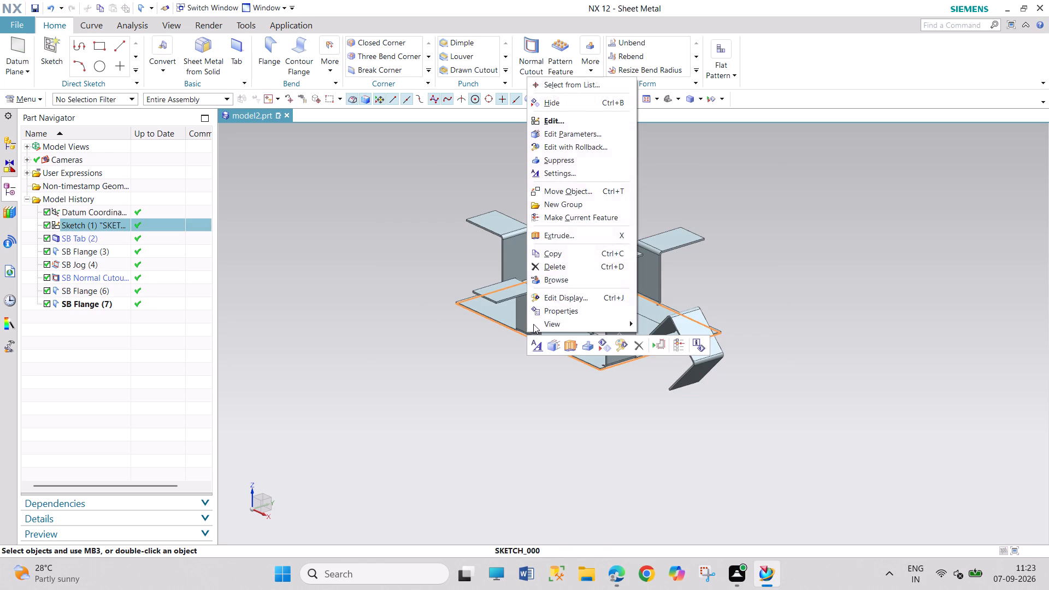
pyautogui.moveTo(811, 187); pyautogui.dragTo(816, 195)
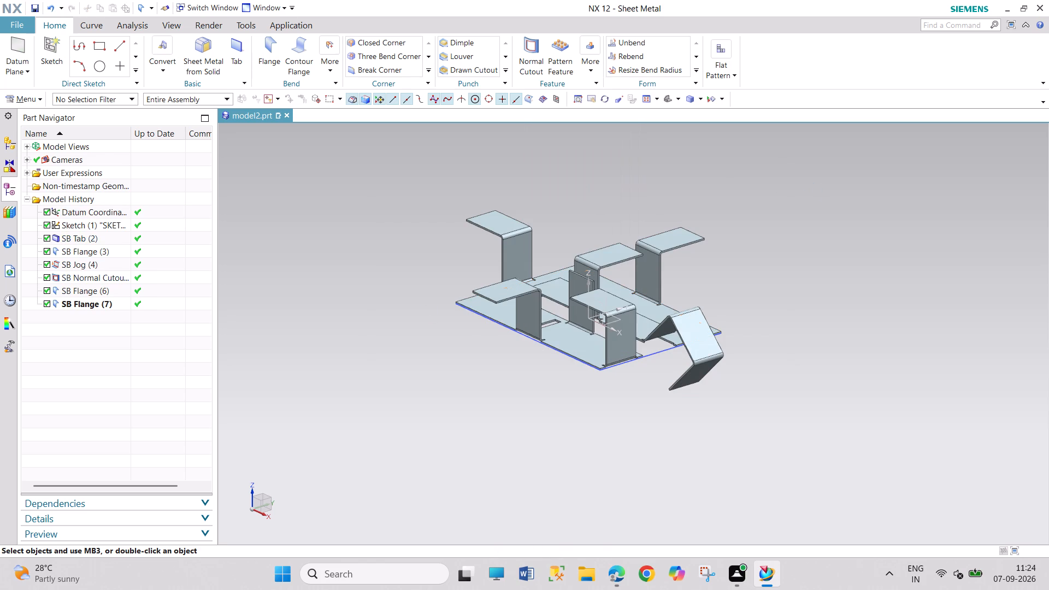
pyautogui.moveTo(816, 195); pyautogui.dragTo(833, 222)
# Close model2.prt without saving the changes.
pyautogui.click(288, 113)
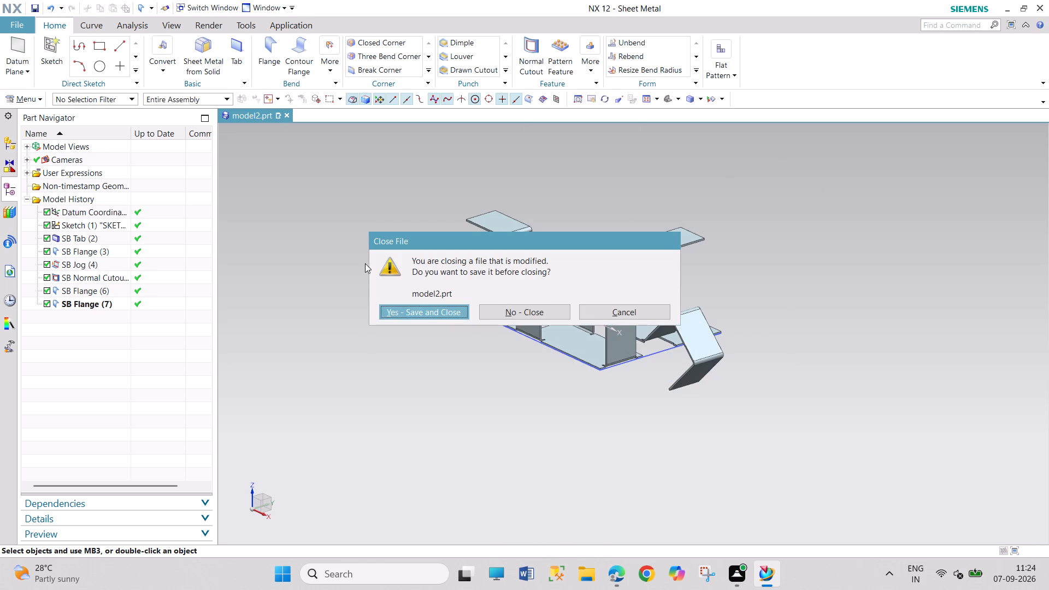
pyautogui.click(511, 310)
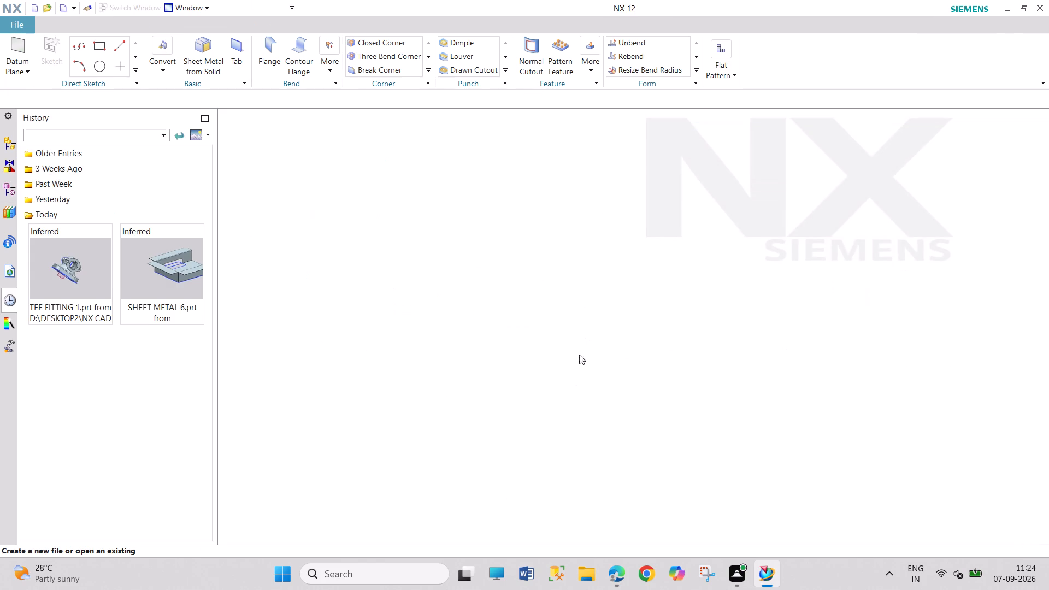